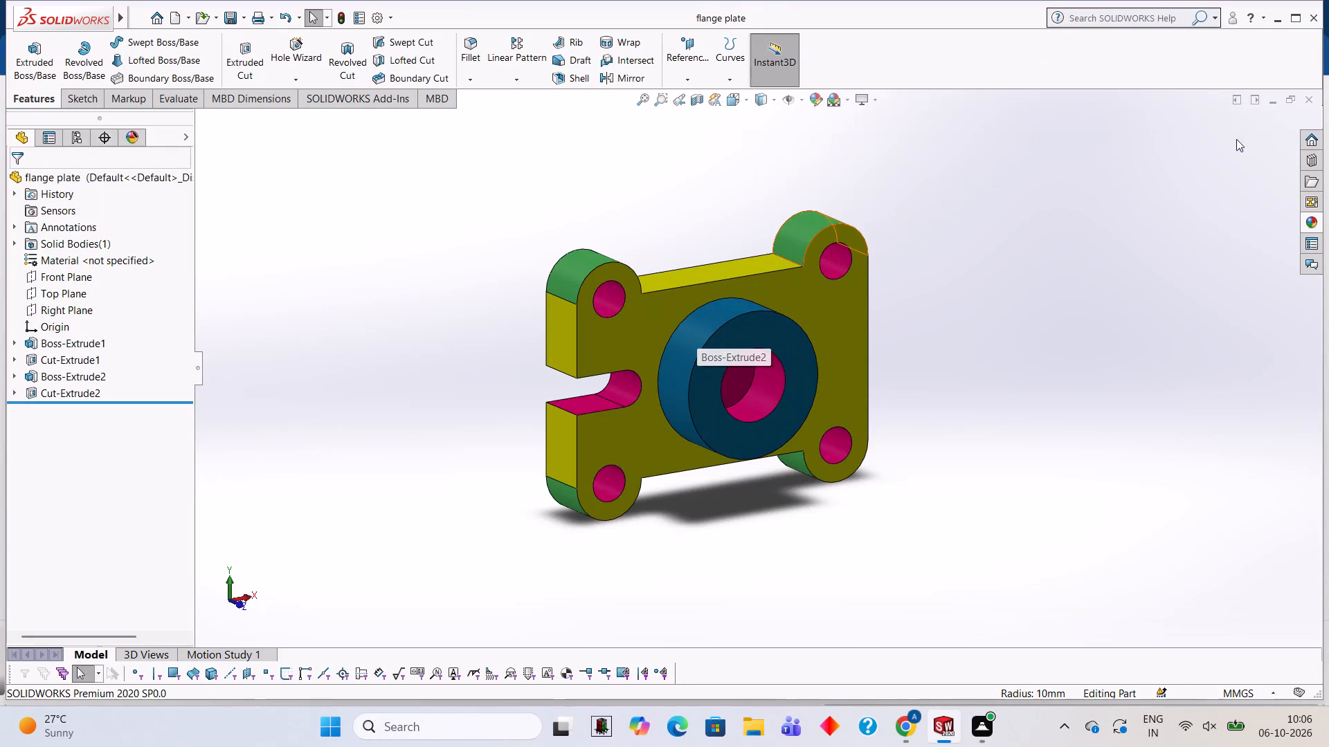
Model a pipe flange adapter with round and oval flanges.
Close the flange plate part.
click(1313, 98)
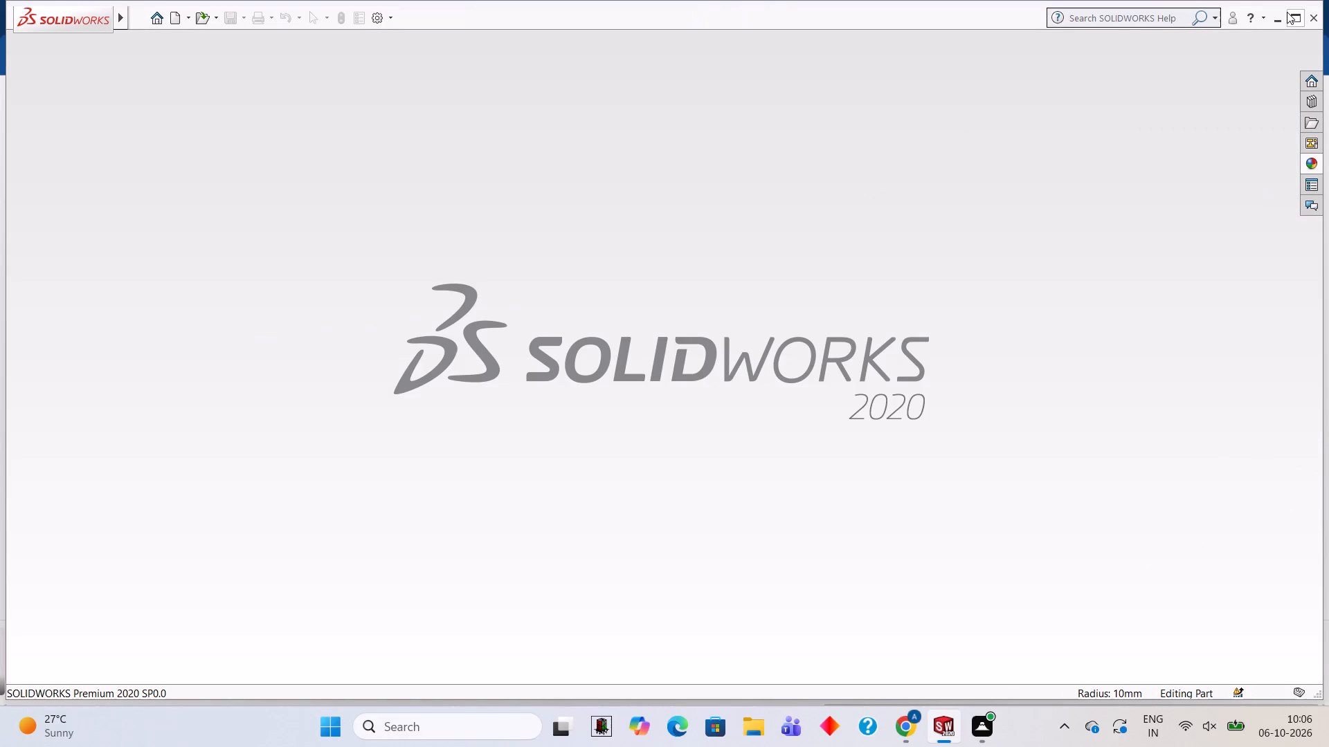
Maximize the application window and create a new Part document.
click(1287, 12)
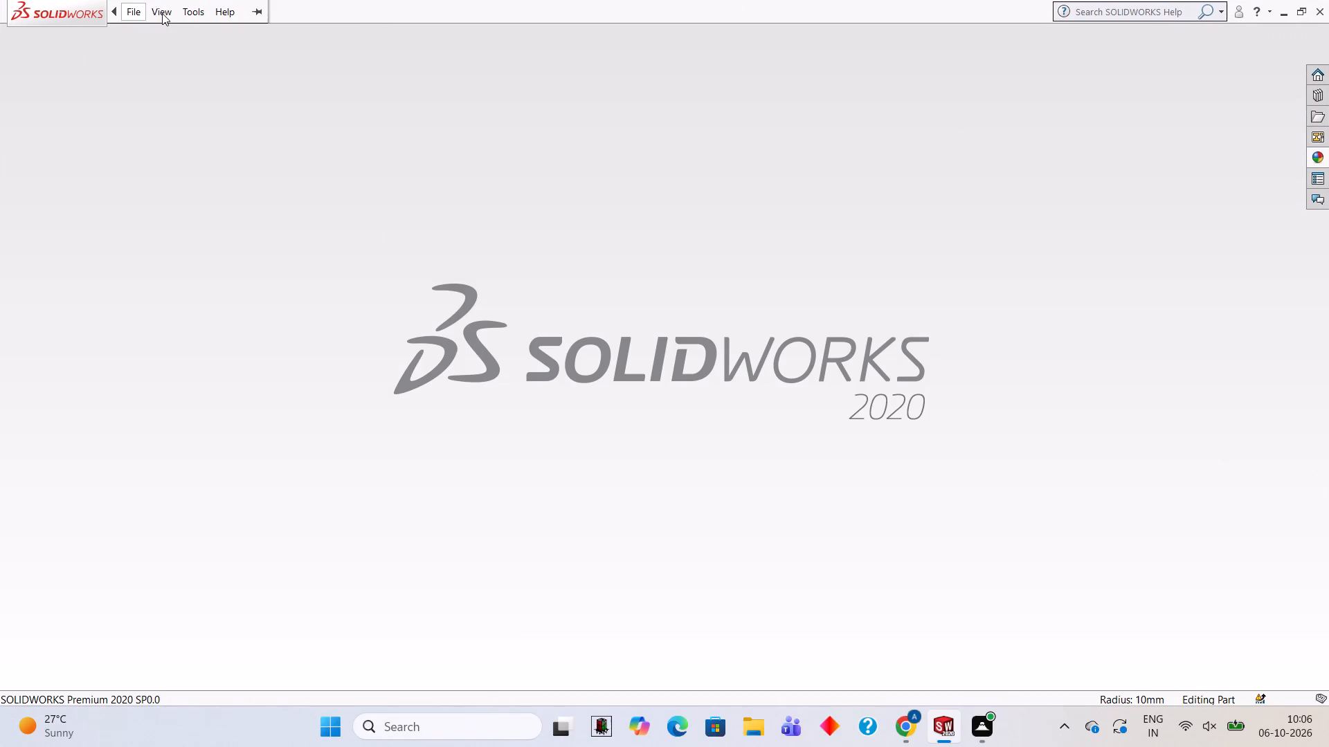
click(302, 3)
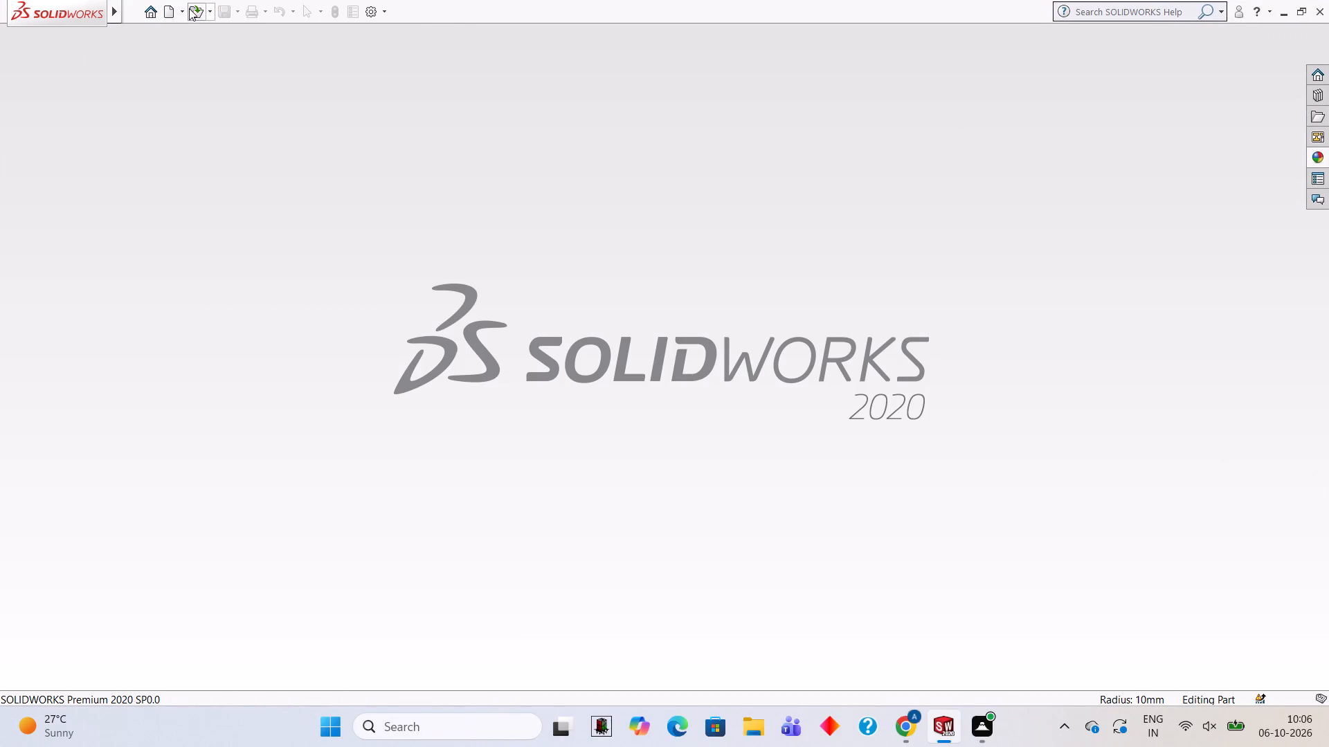
click(181, 8)
click(190, 23)
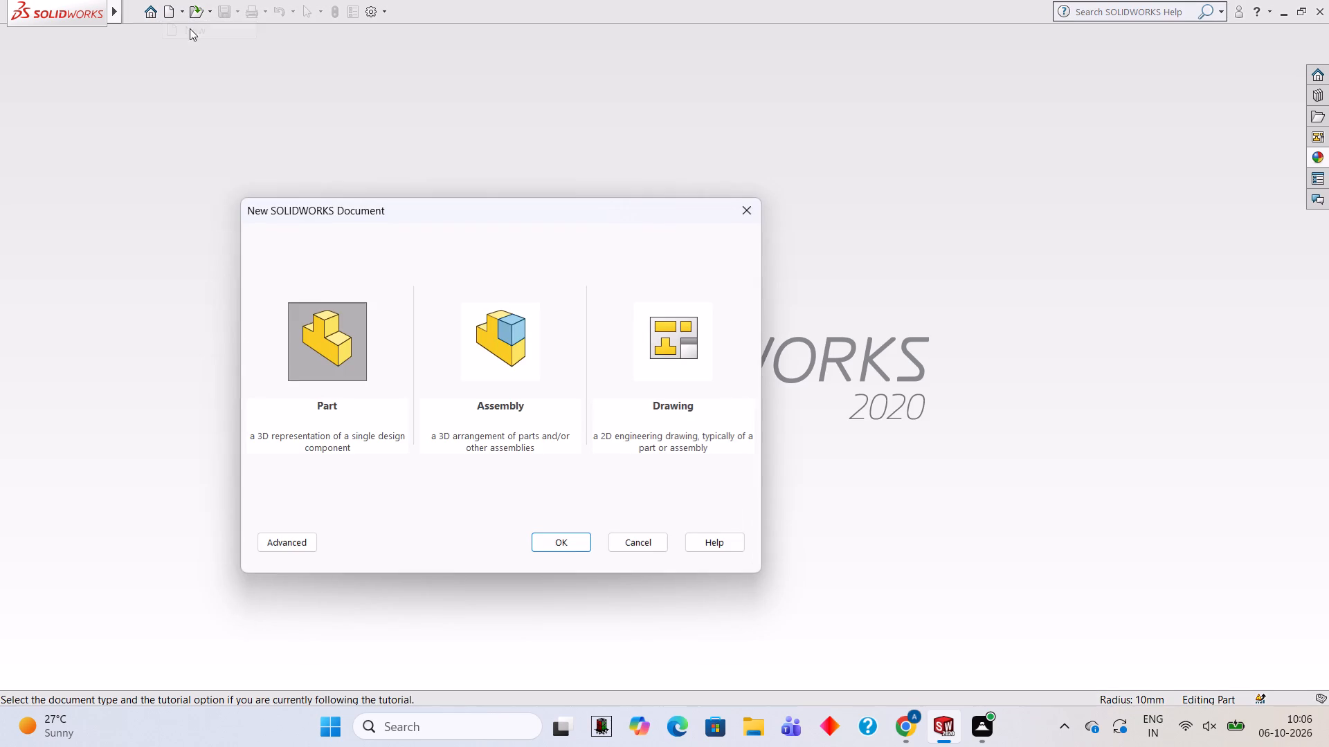
click(561, 538)
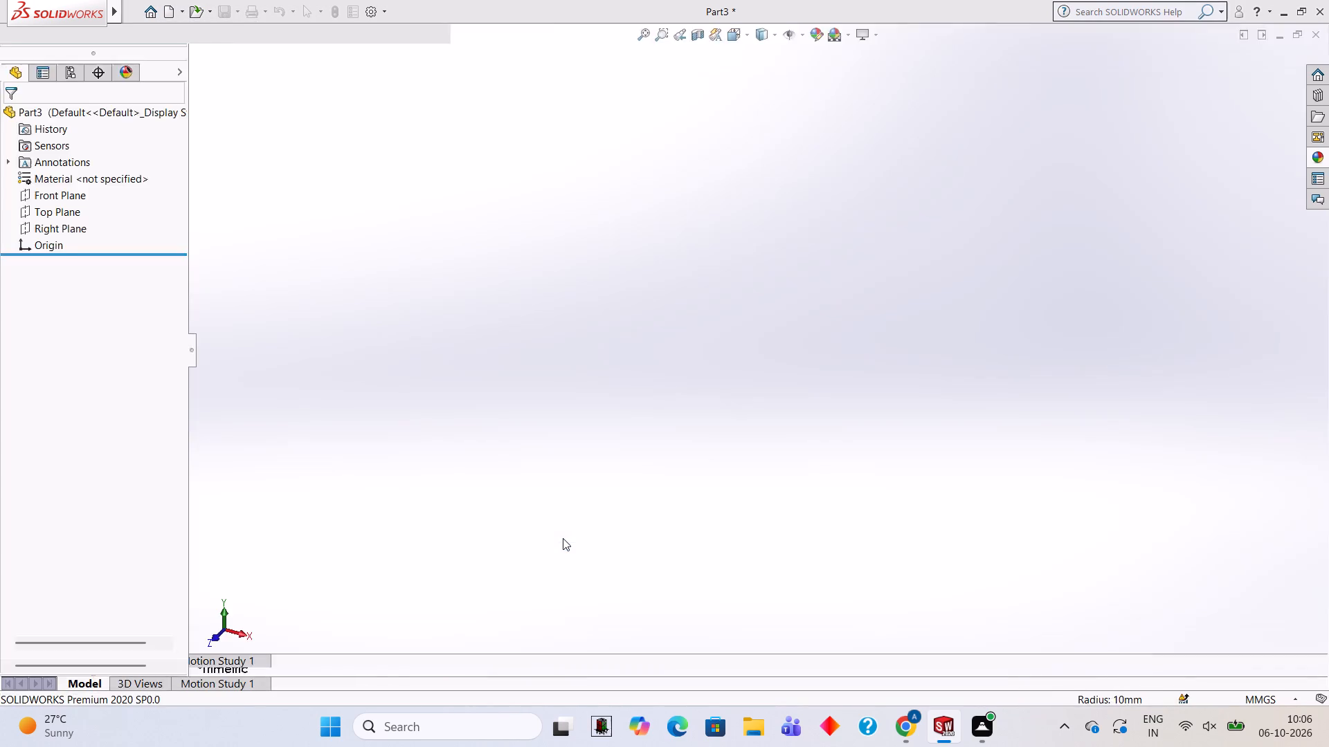
Start a sketch on the Front Plane and draw a 98 mm diameter circle centred on the origin.
click(48, 255)
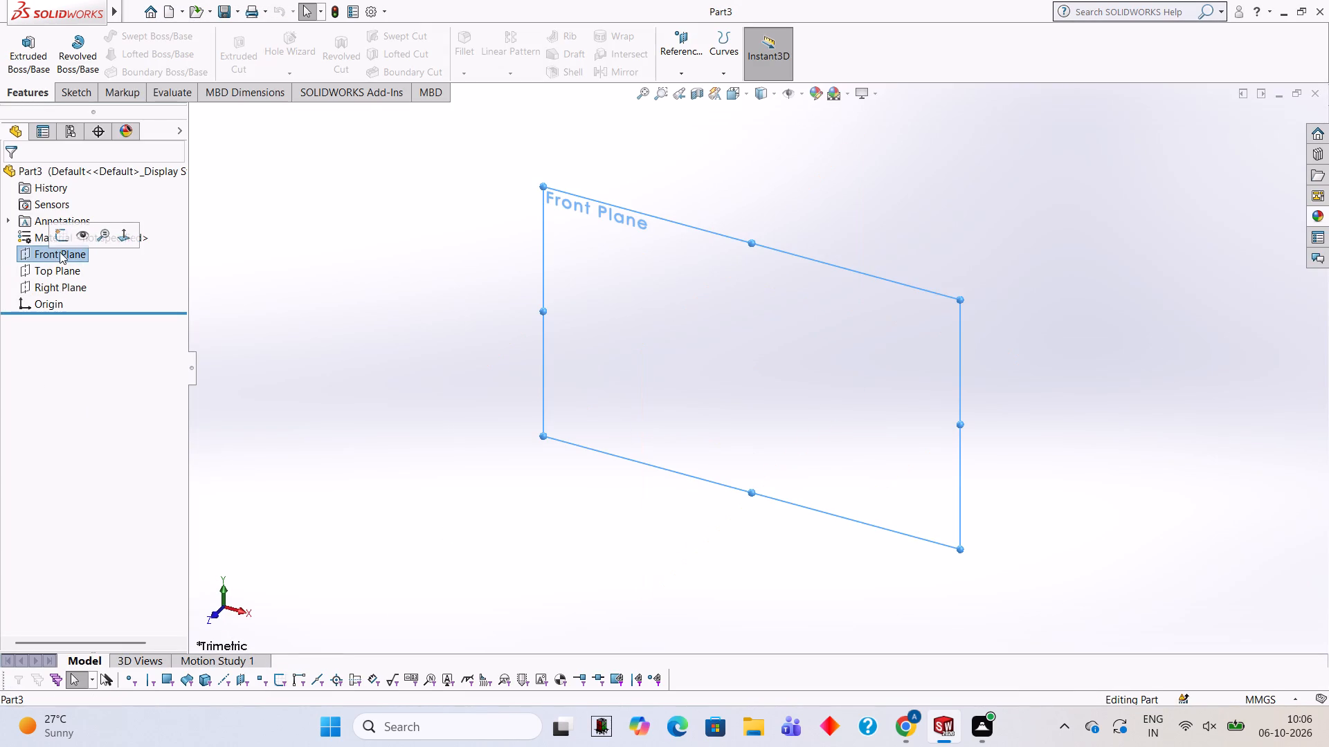
click(63, 229)
click(585, 319)
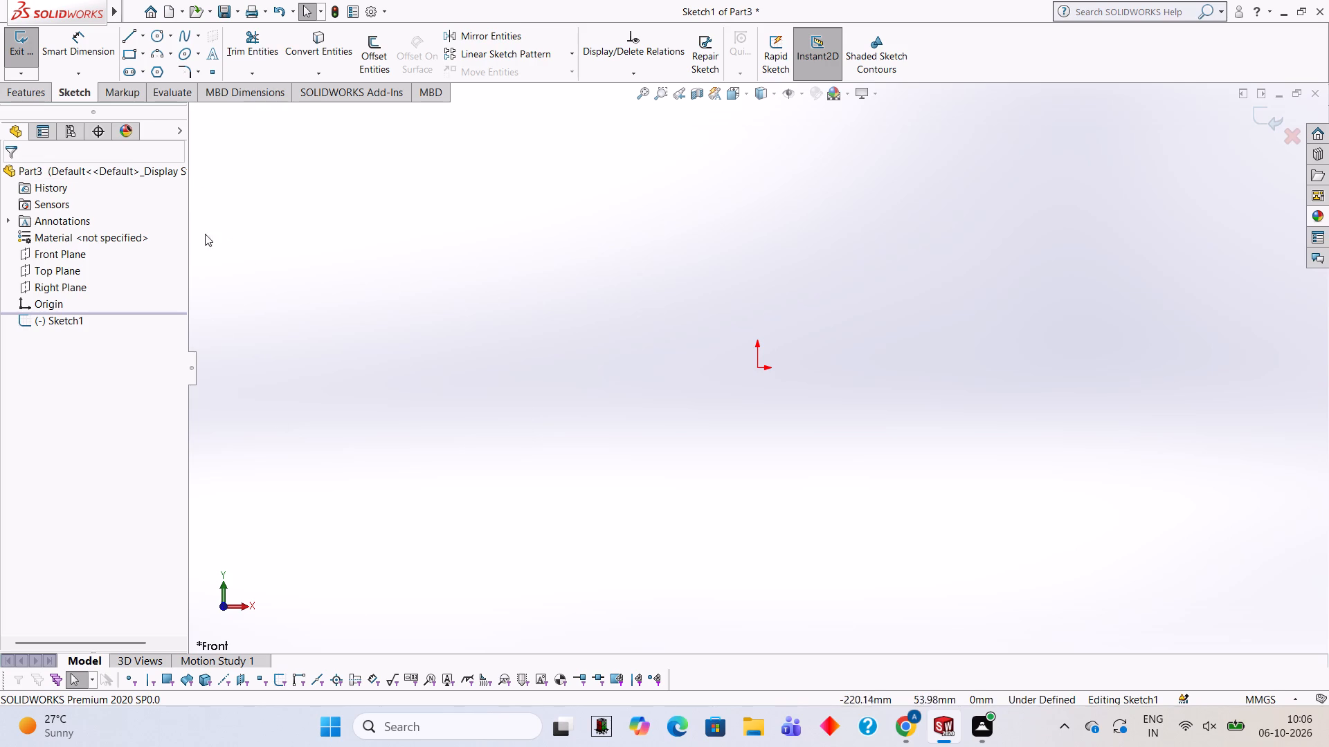
click(159, 39)
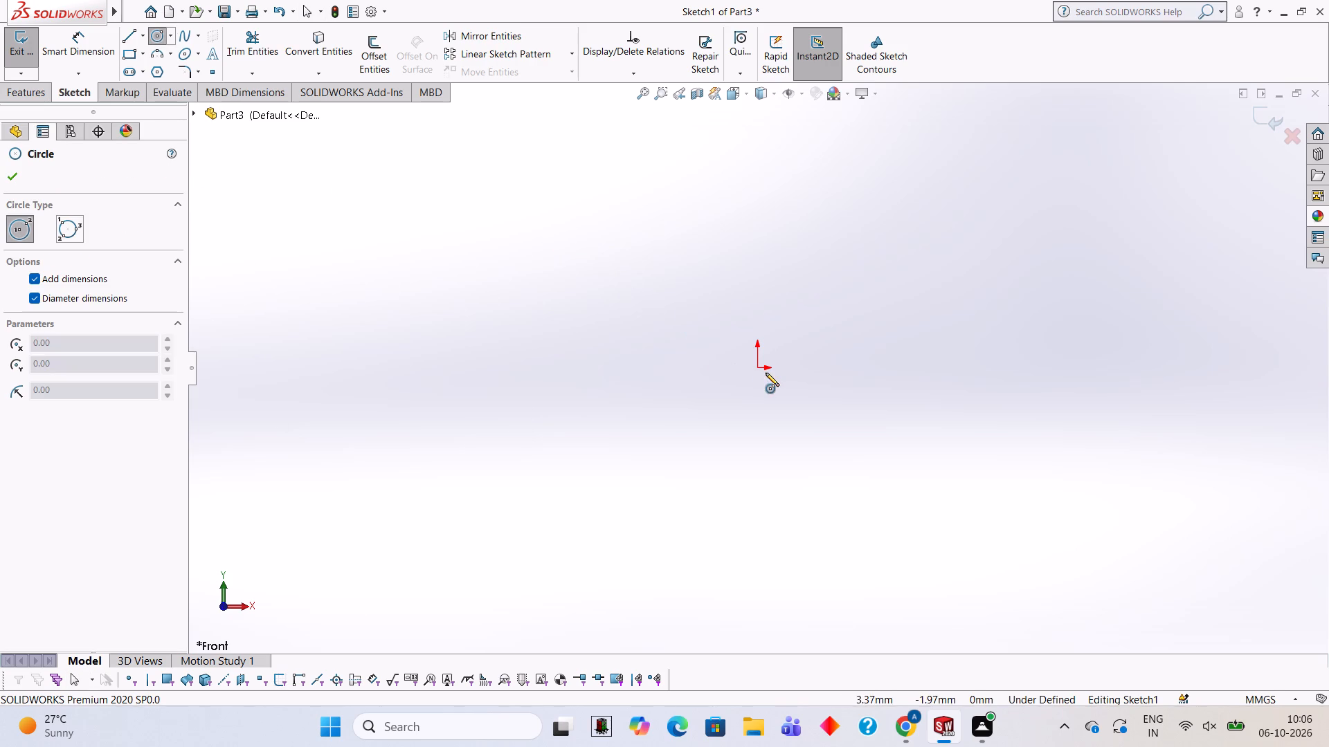
click(757, 369)
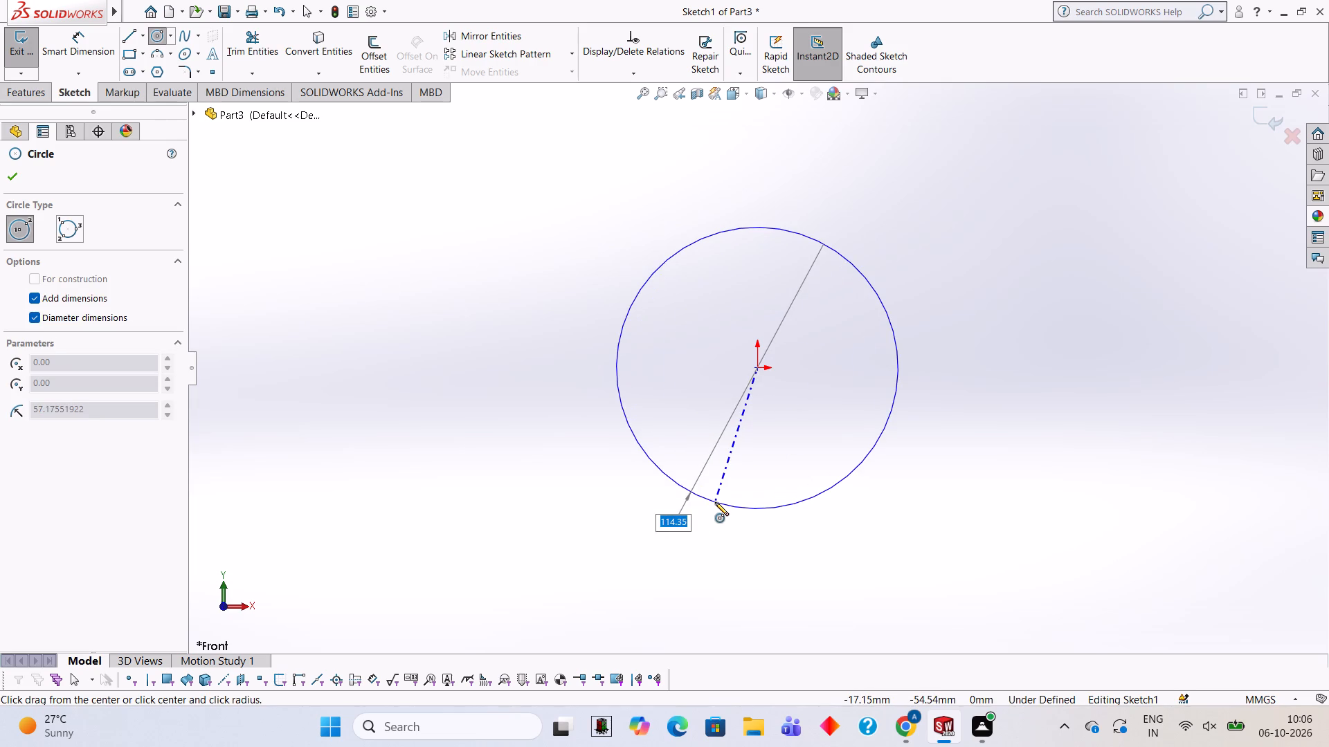
text(98)
key(Return)
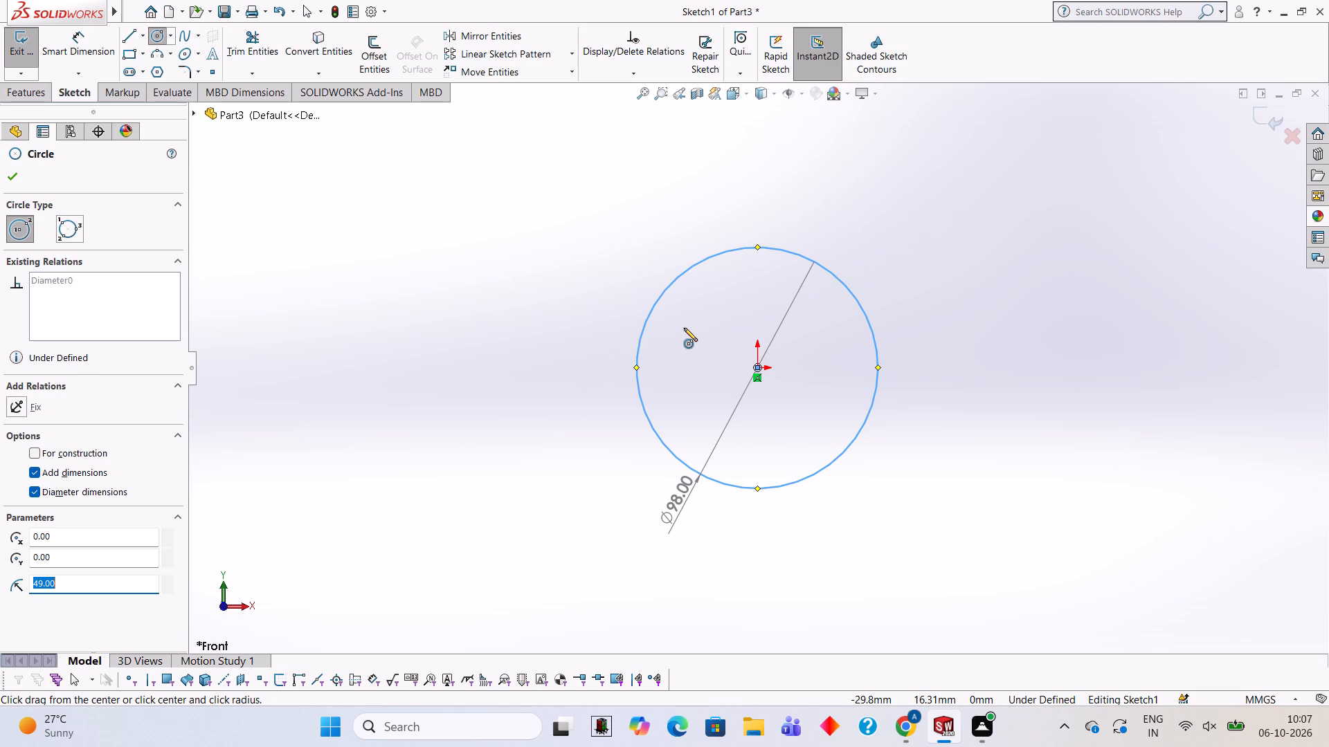
Extrude the circle as a blind boss to a depth of 15 mm.
click(43, 95)
click(38, 64)
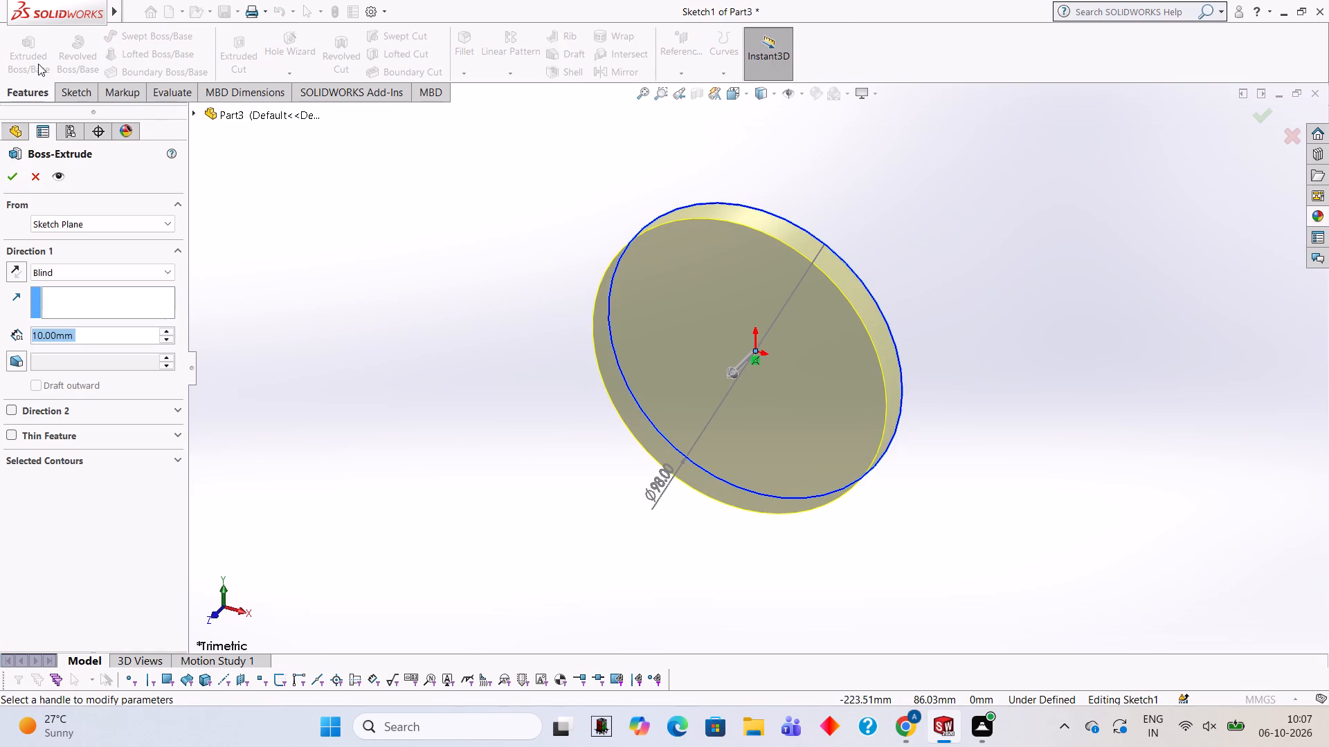
text(15)
key(Return)
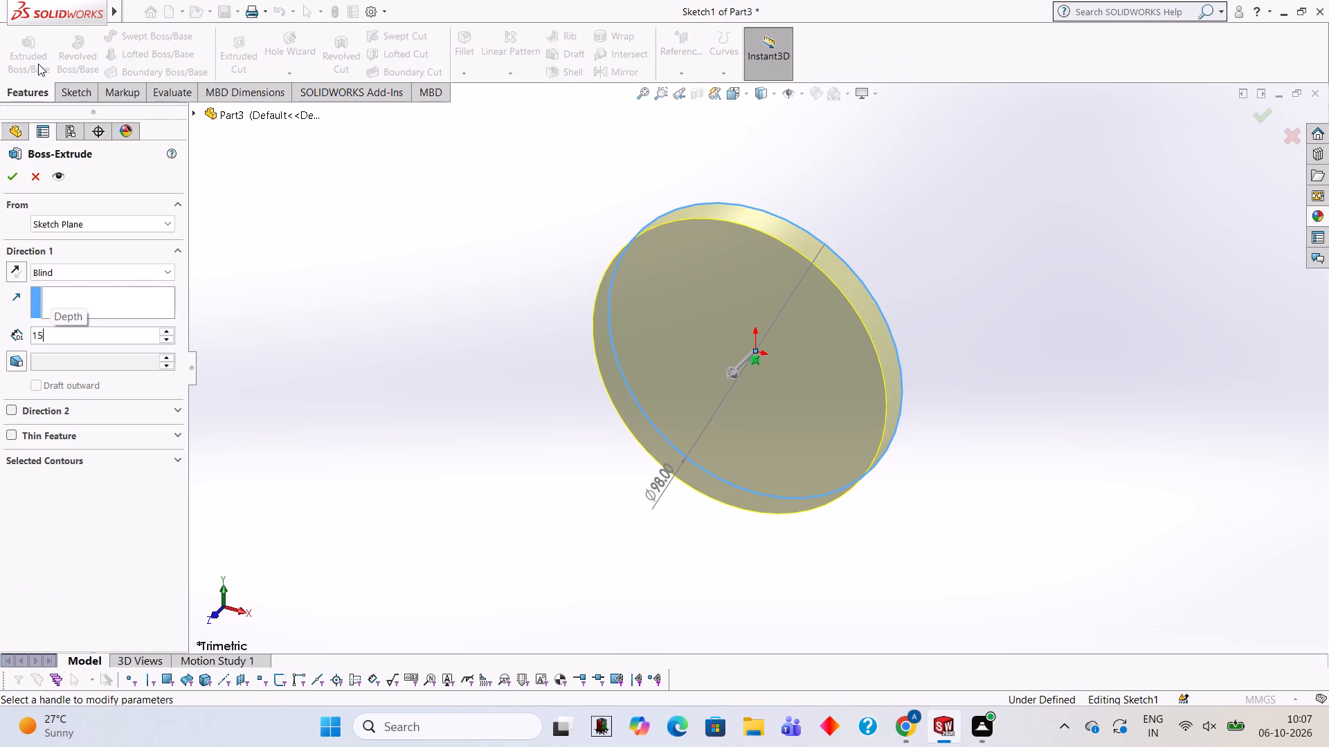
click(17, 179)
click(415, 331)
Start a sketch on the disc's front face and draw a 70 mm diameter circle centred on the origin.
middle_drag(443, 350, 477, 322)
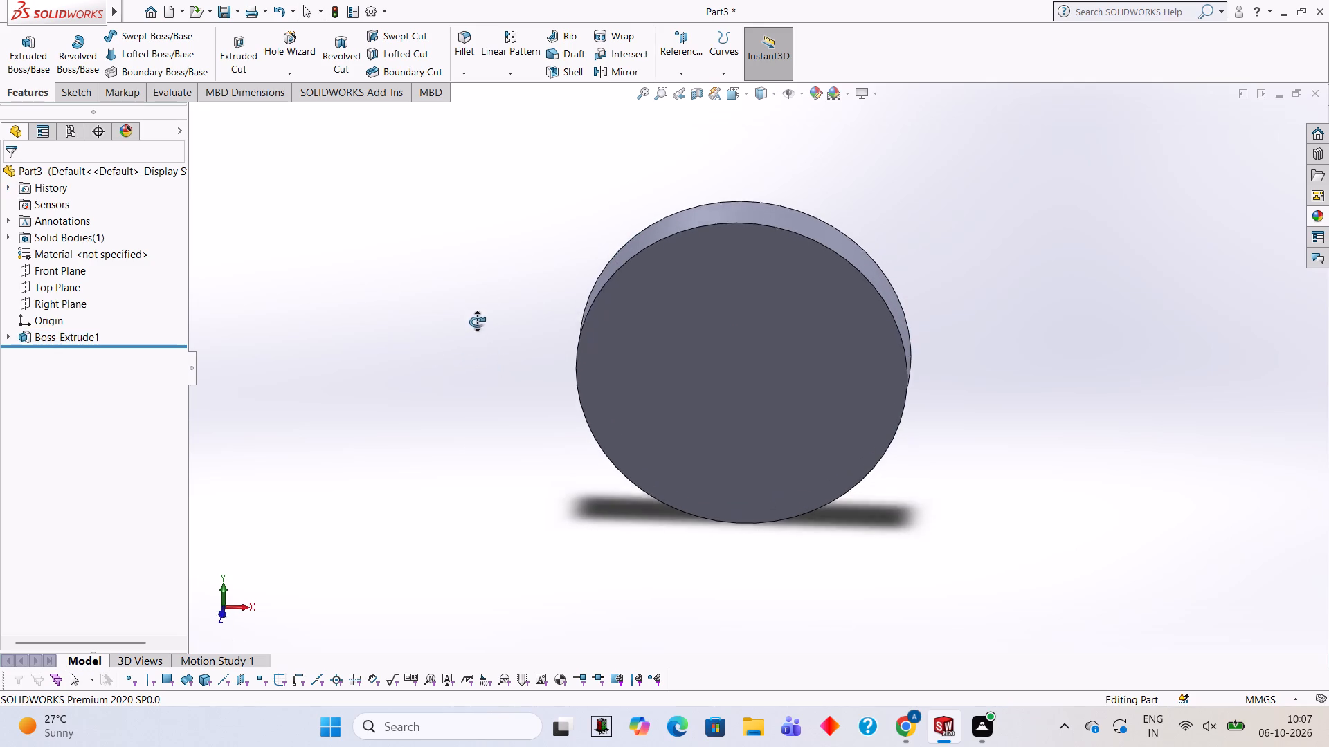
middle_drag(477, 322, 474, 310)
click(700, 367)
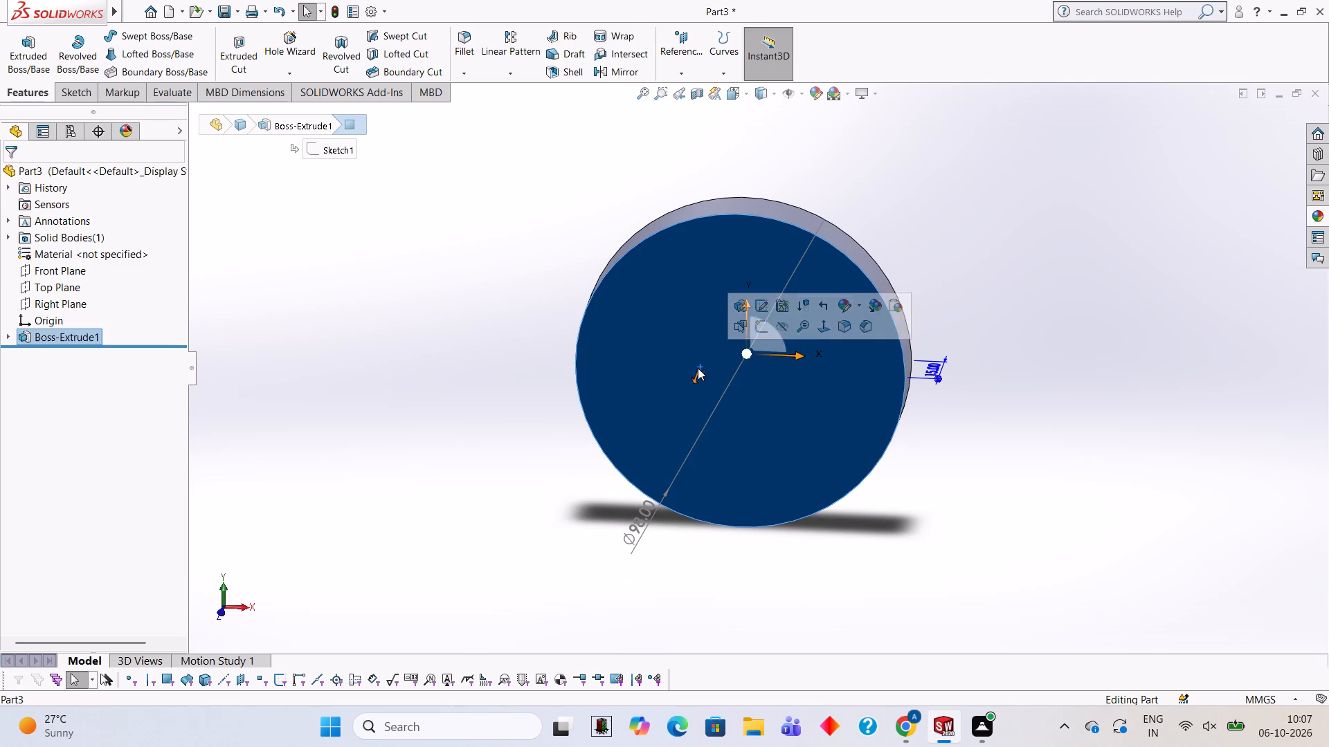
click(765, 325)
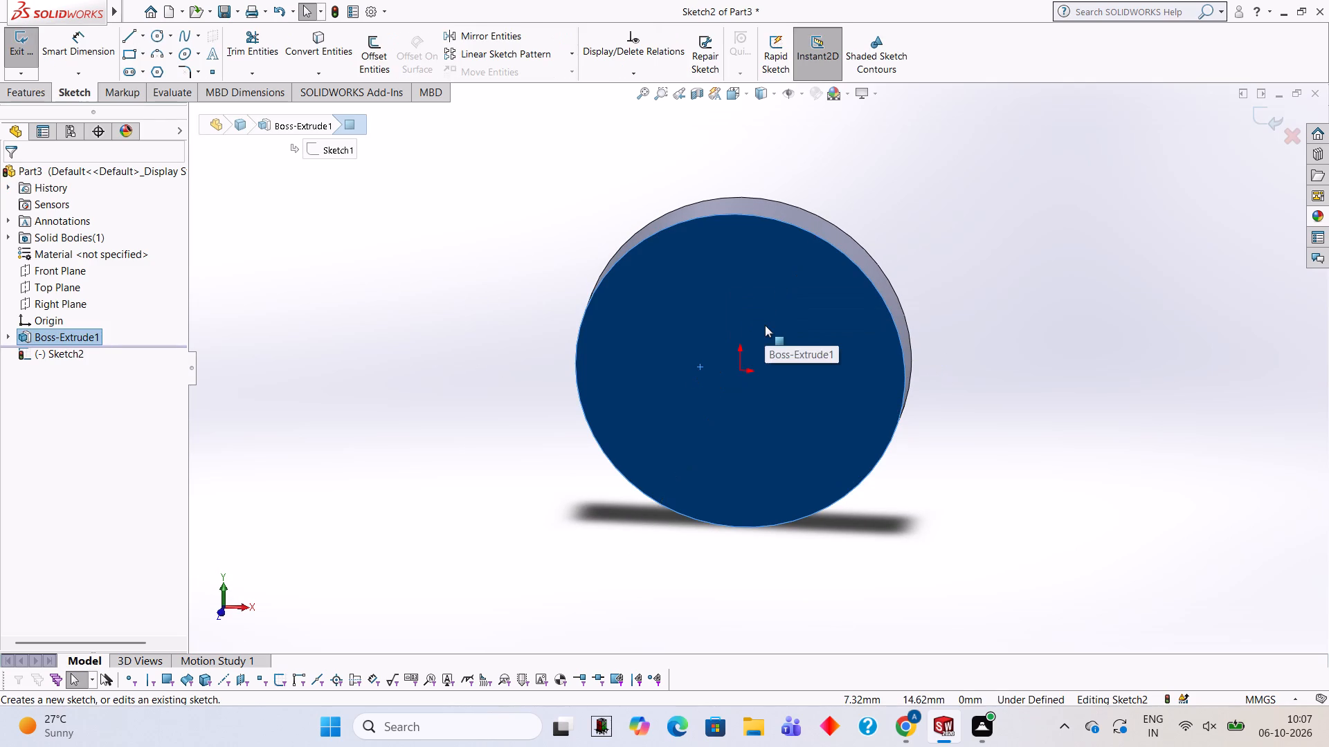
key(ctrl+8)
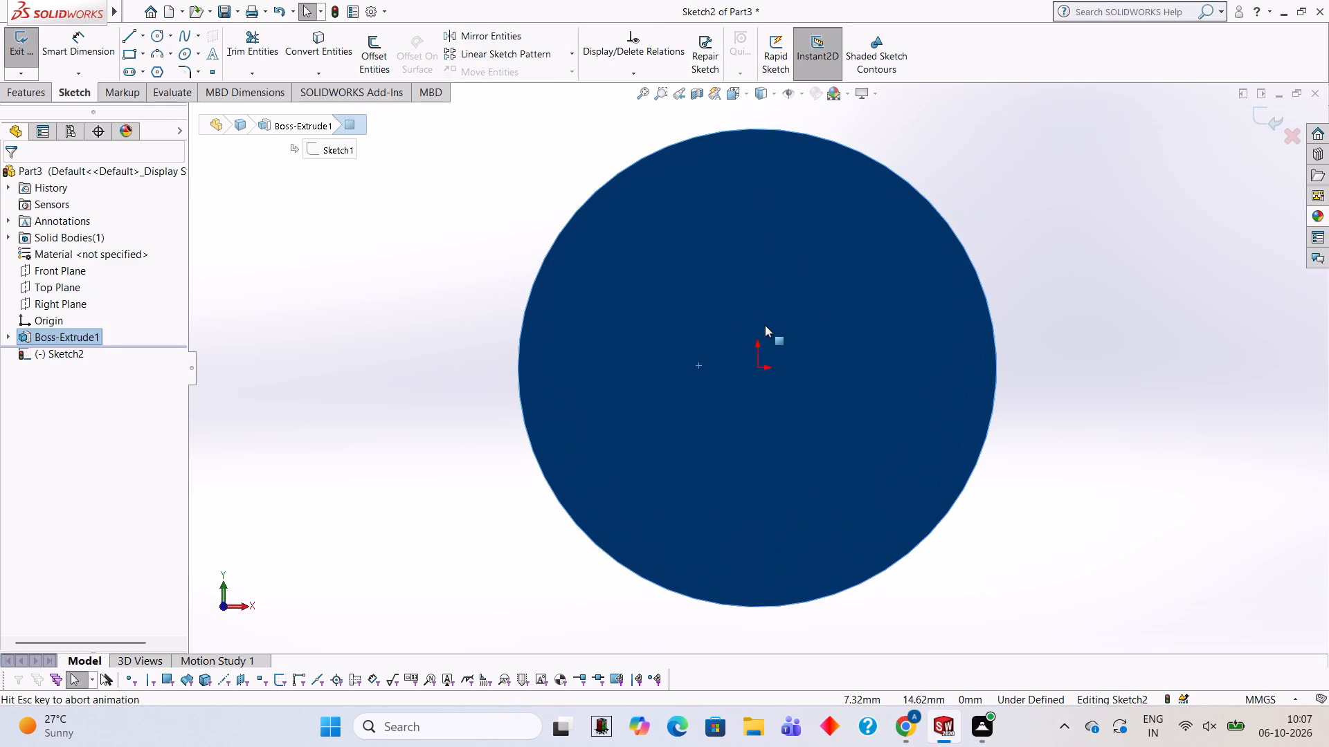
click(161, 43)
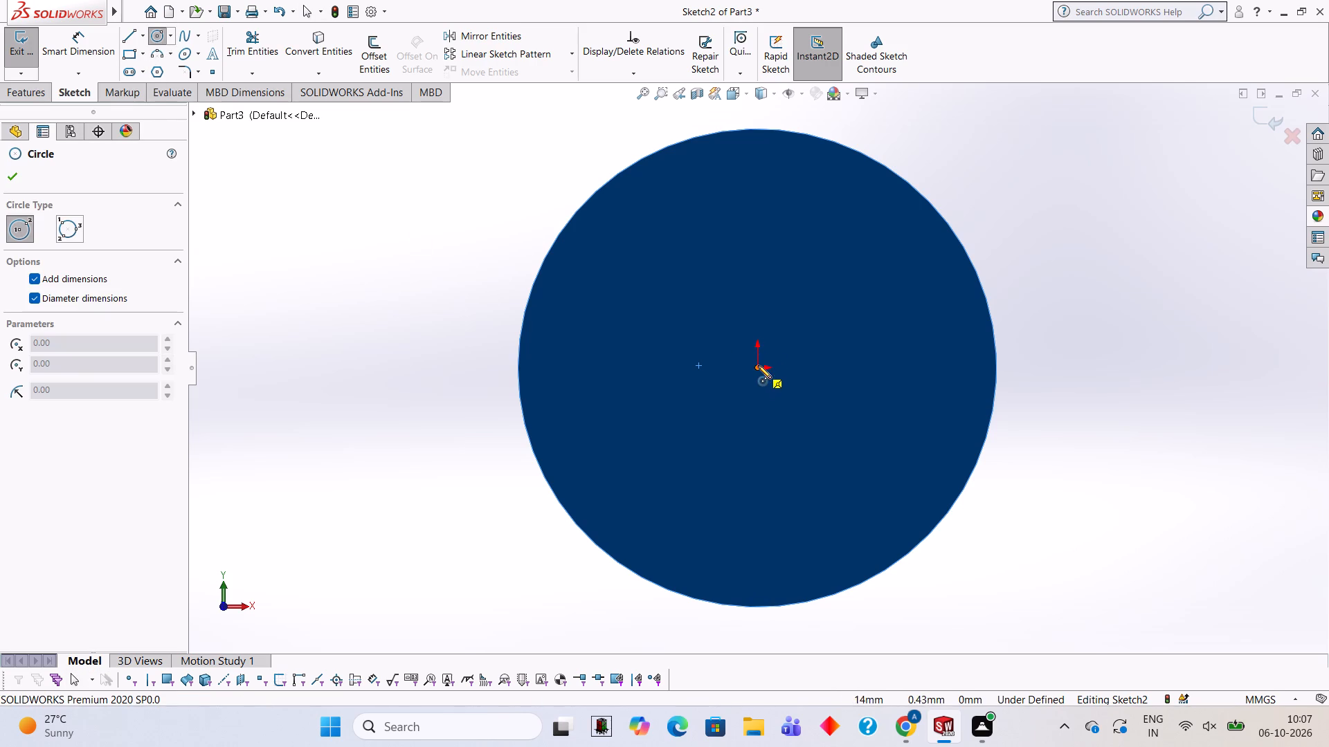
click(758, 369)
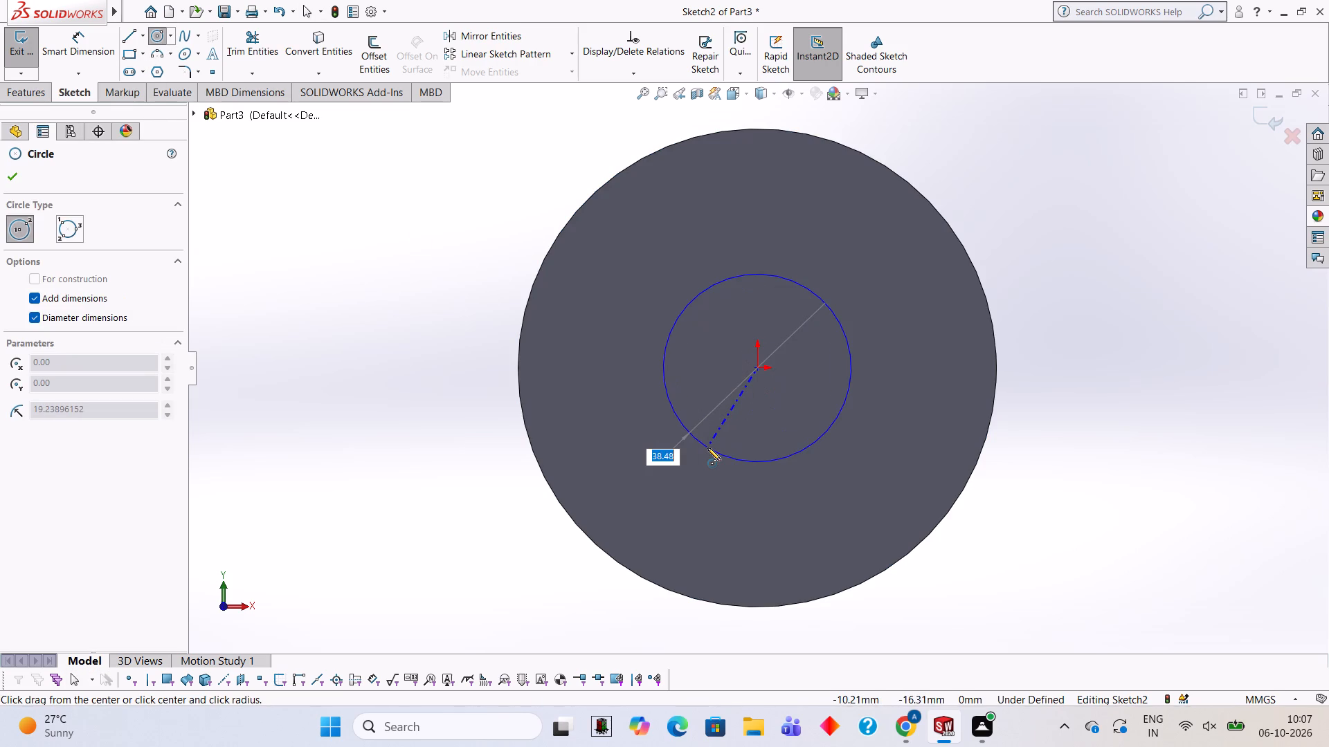
text(70)
key(Return)
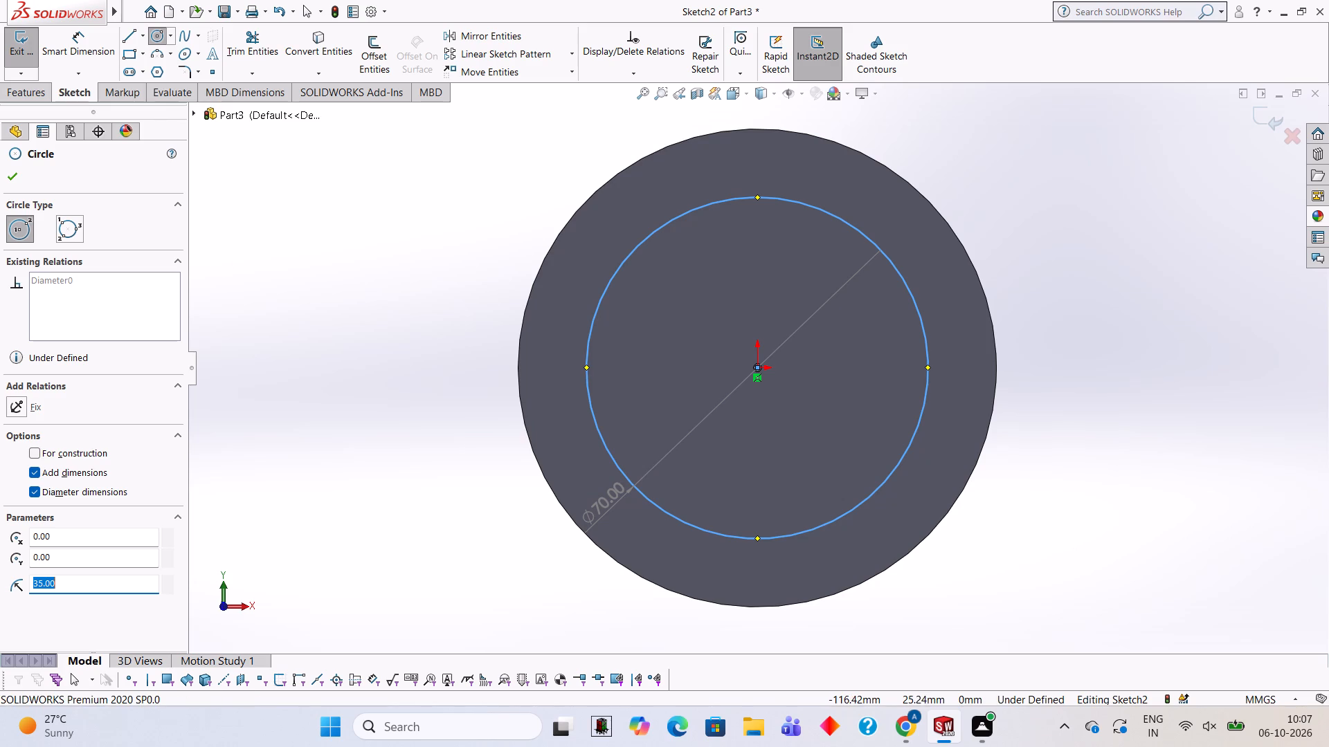
Draw a 10 mm diameter circle centred on the top quadrant point of the 70 mm circle.
click(757, 198)
text(10)
key(Return)
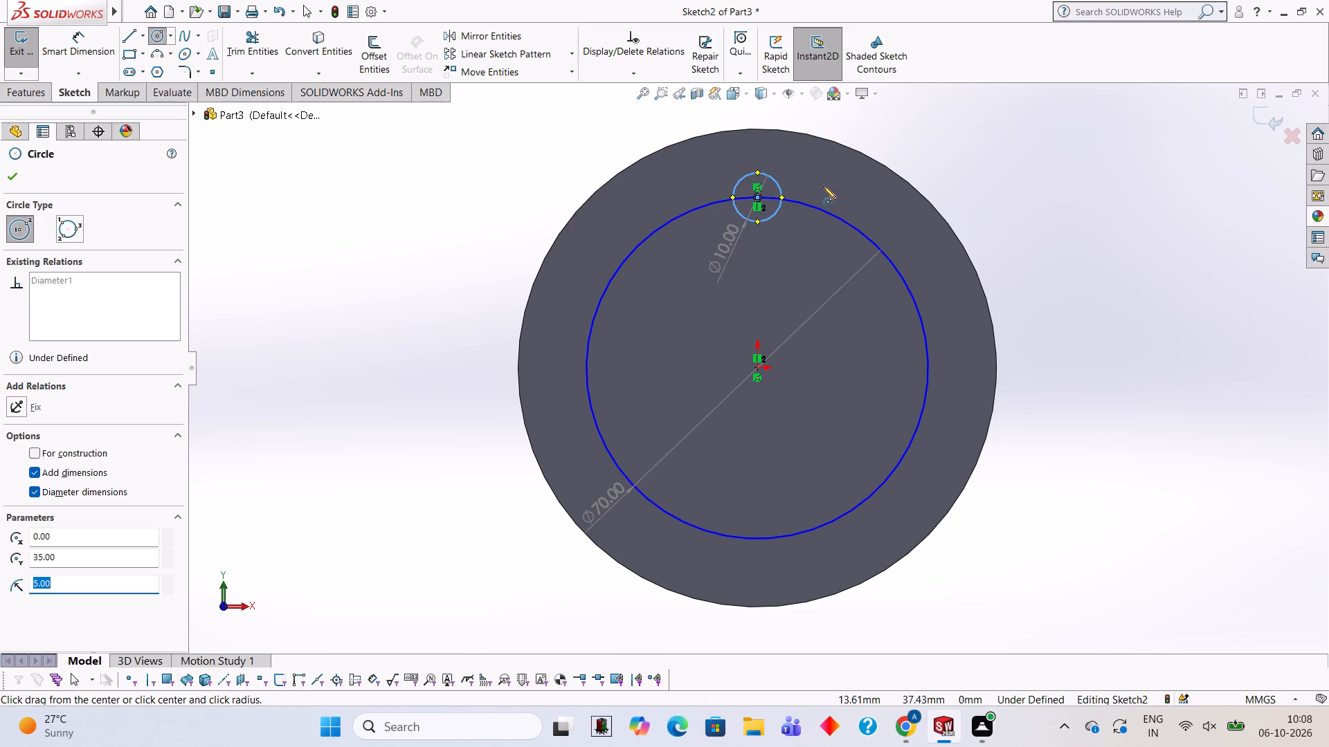
key(Escape)
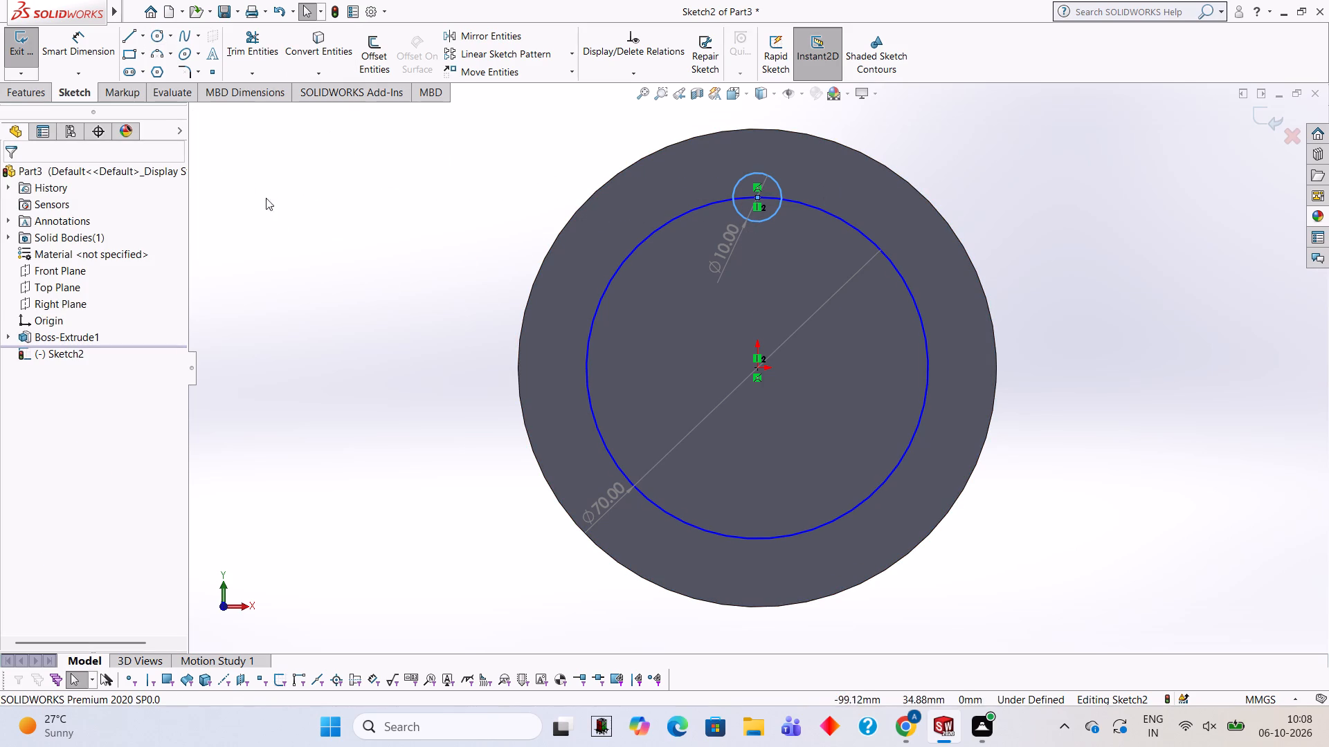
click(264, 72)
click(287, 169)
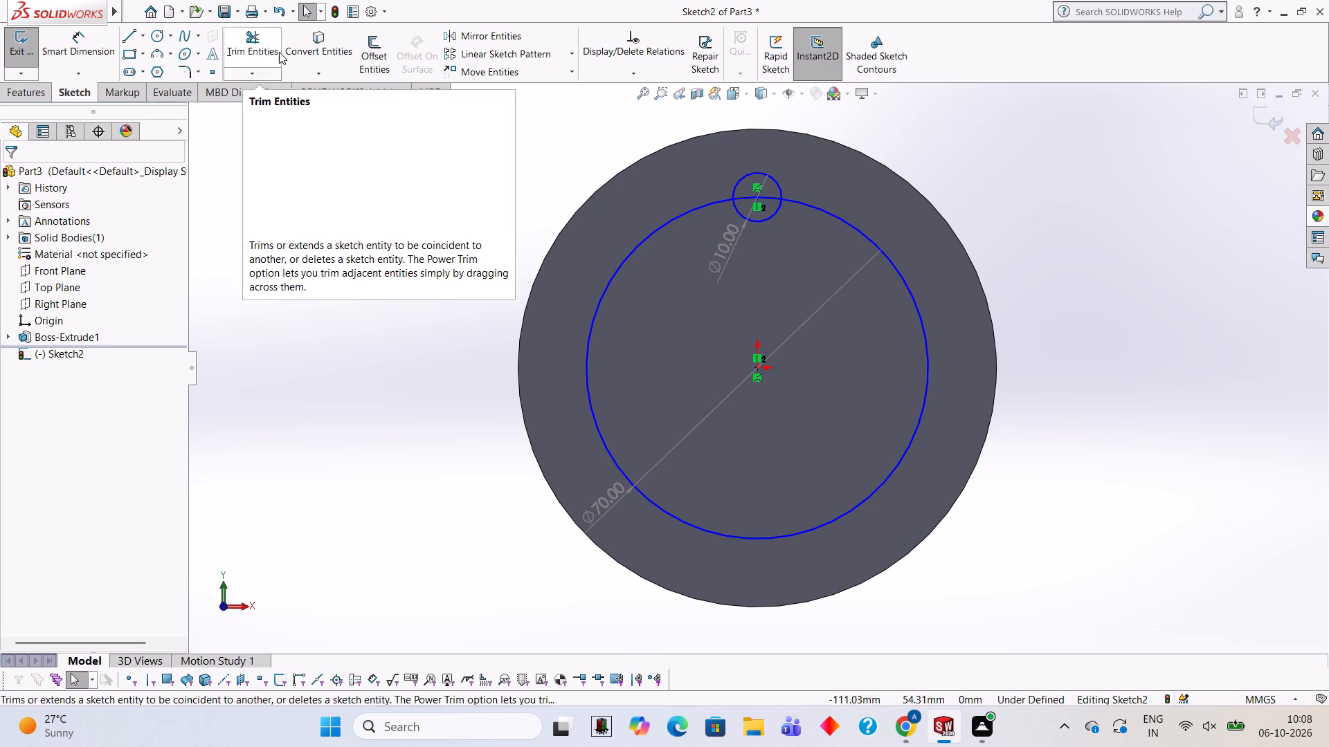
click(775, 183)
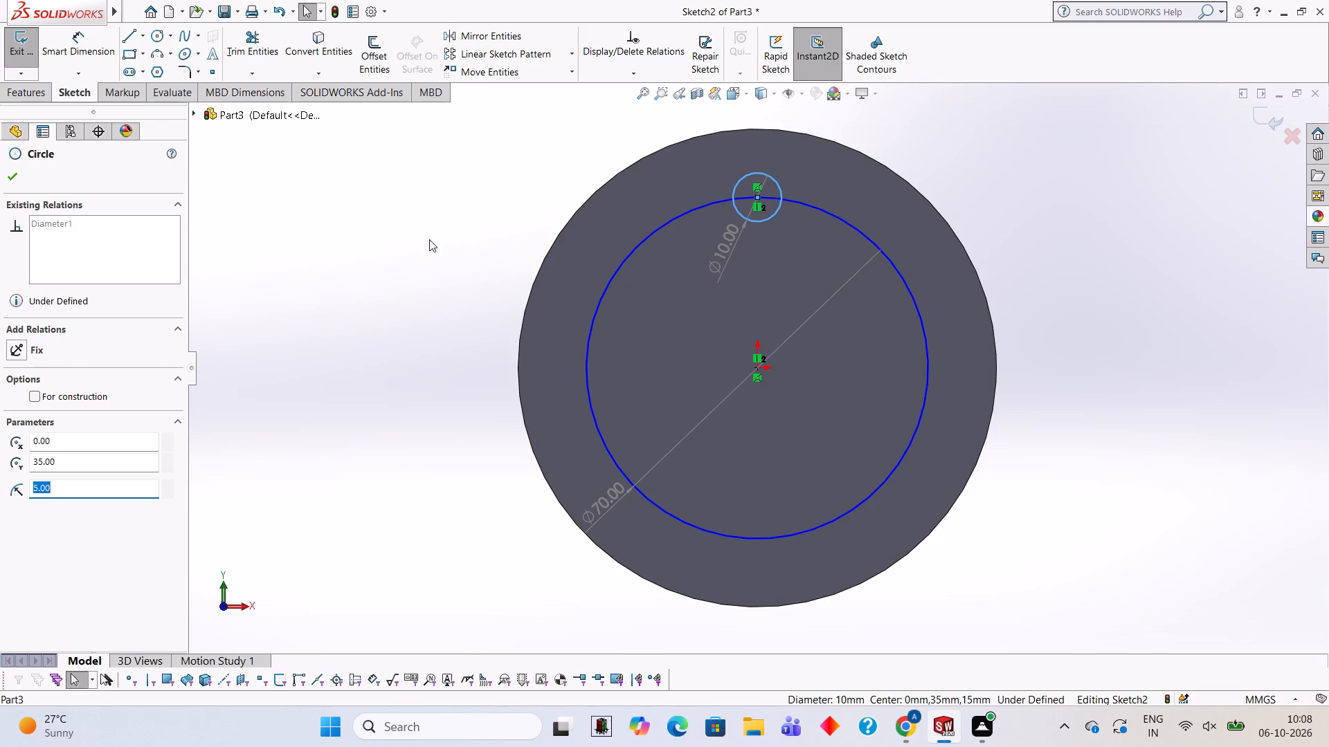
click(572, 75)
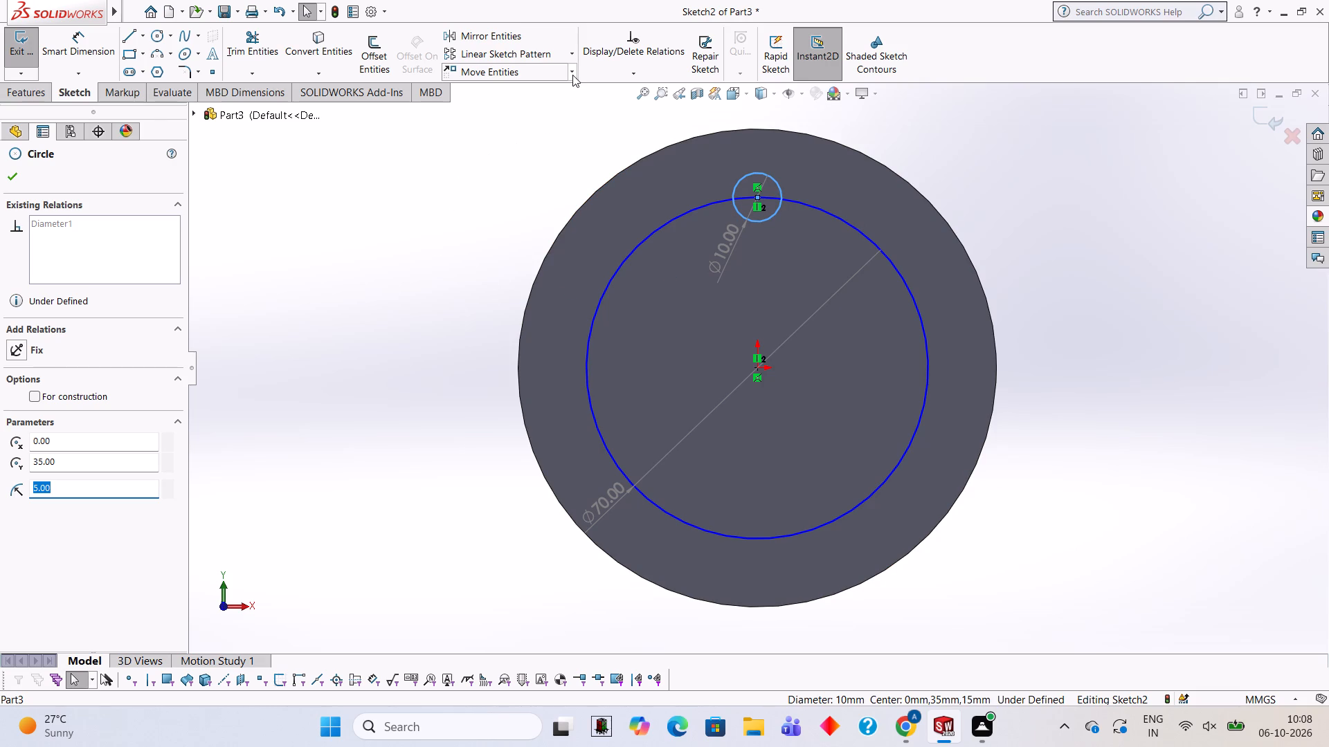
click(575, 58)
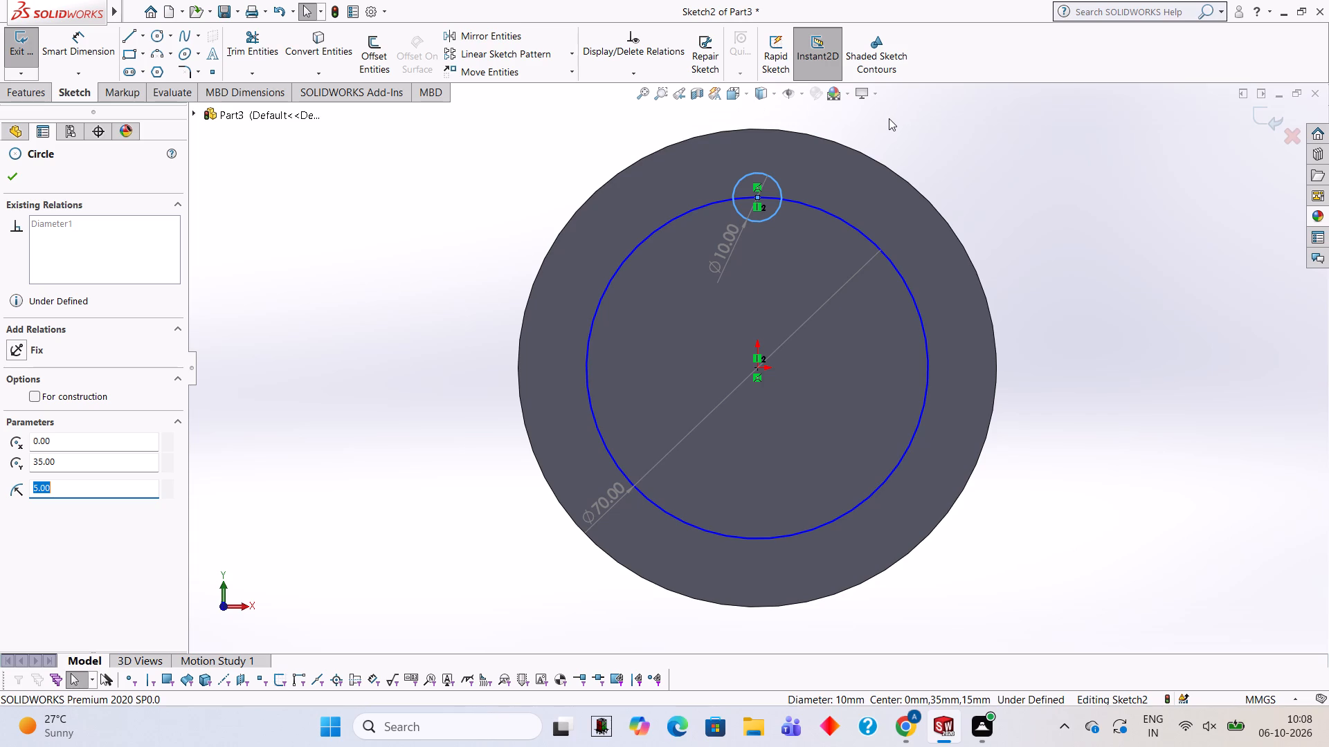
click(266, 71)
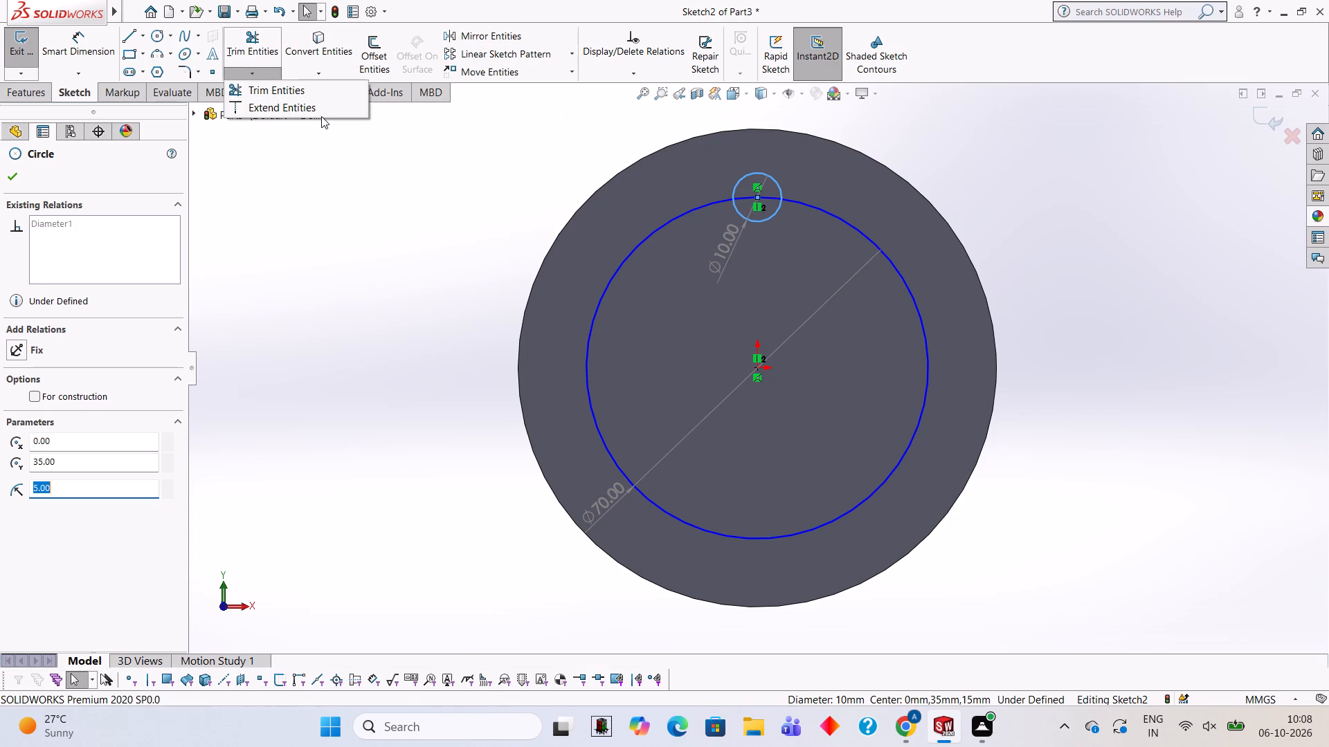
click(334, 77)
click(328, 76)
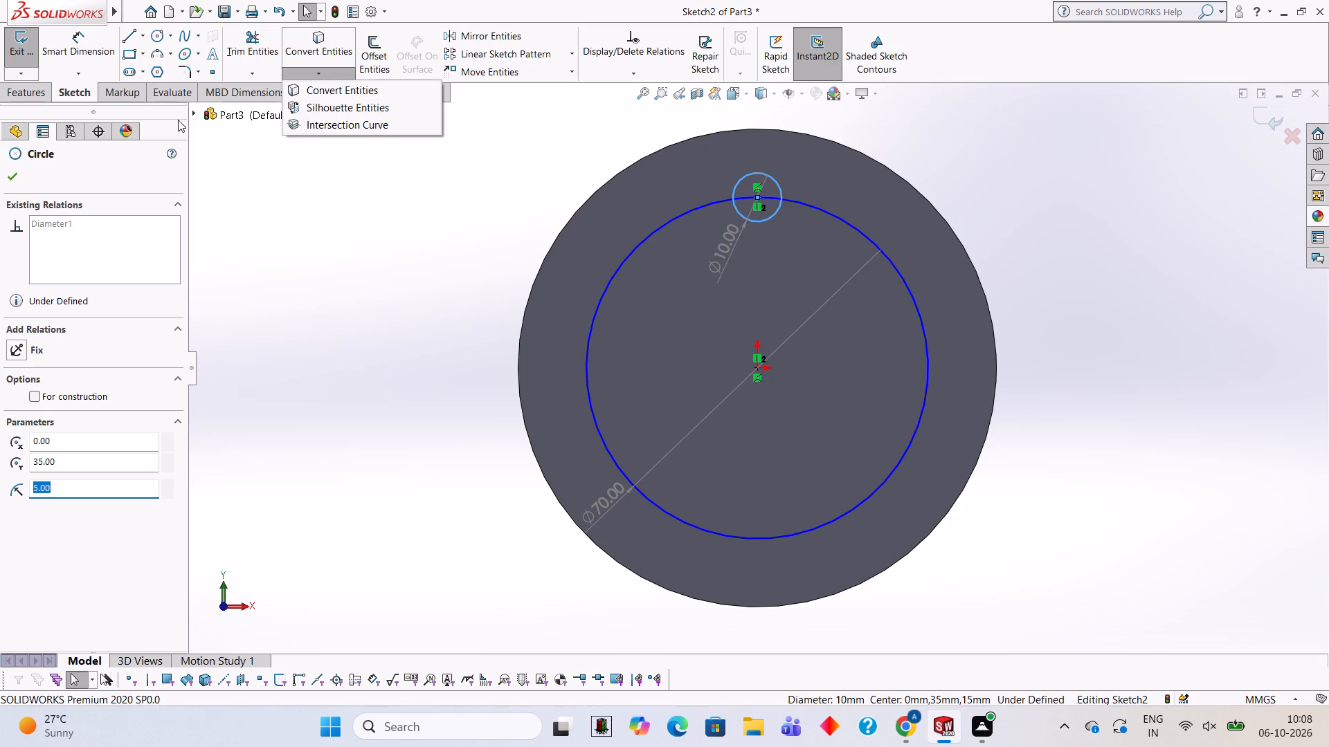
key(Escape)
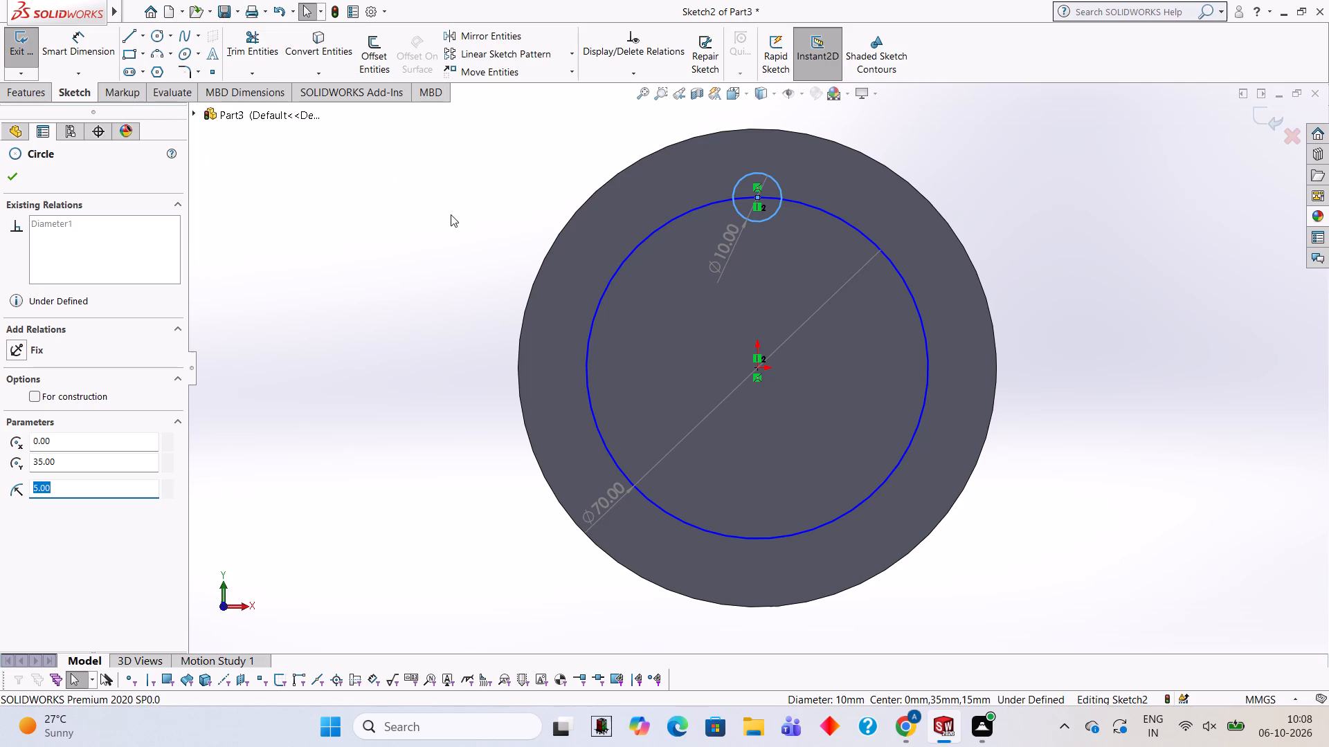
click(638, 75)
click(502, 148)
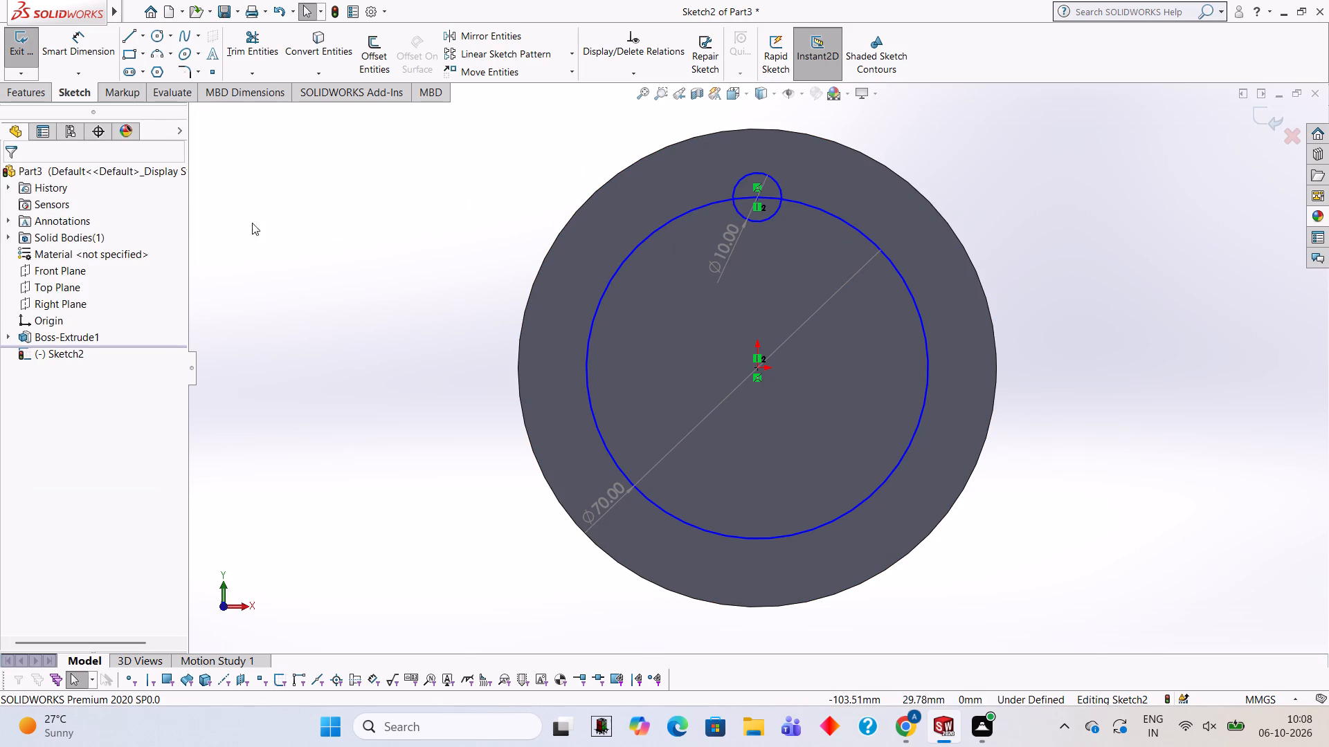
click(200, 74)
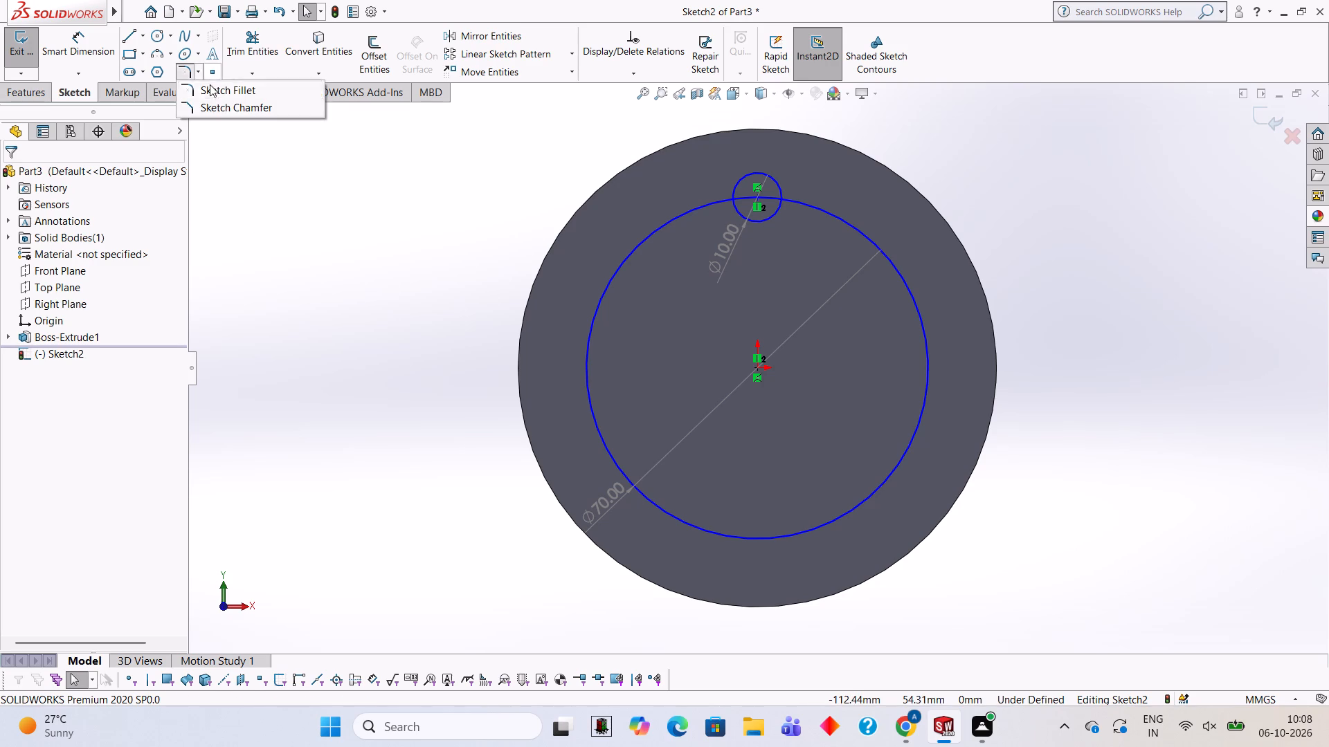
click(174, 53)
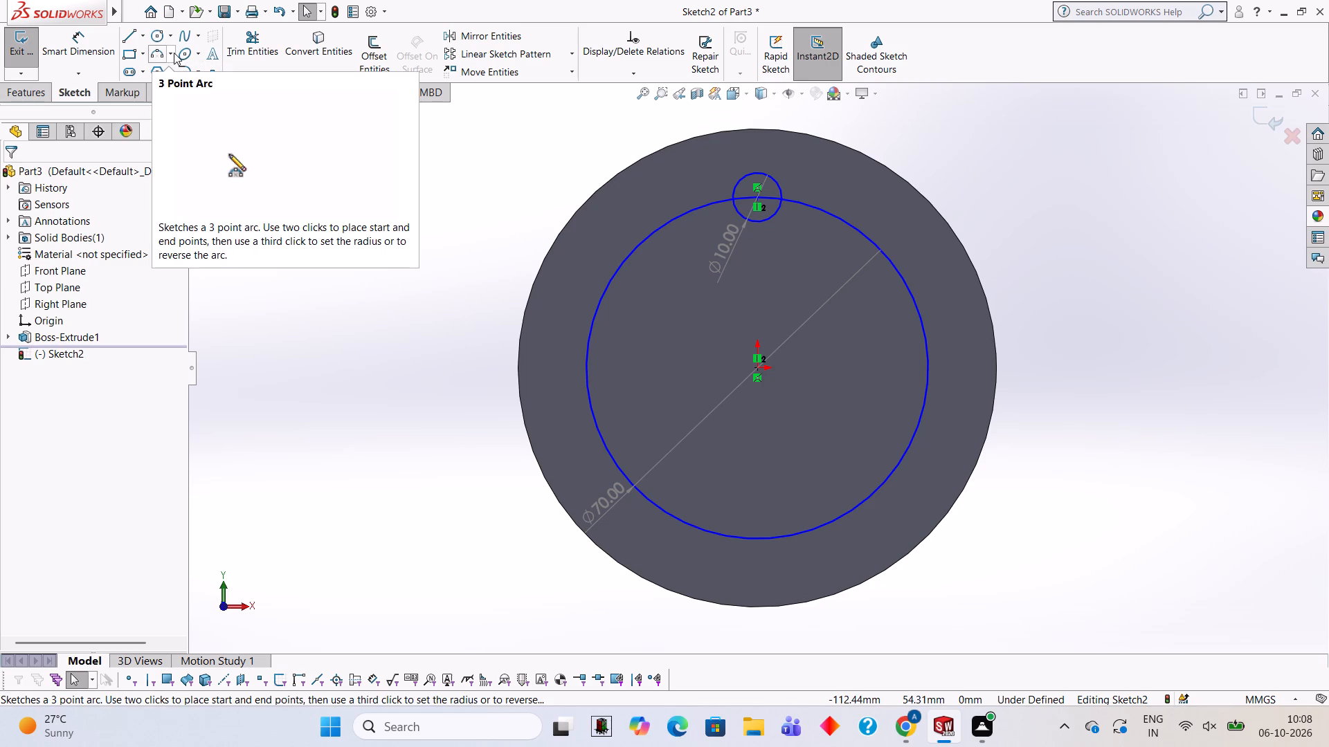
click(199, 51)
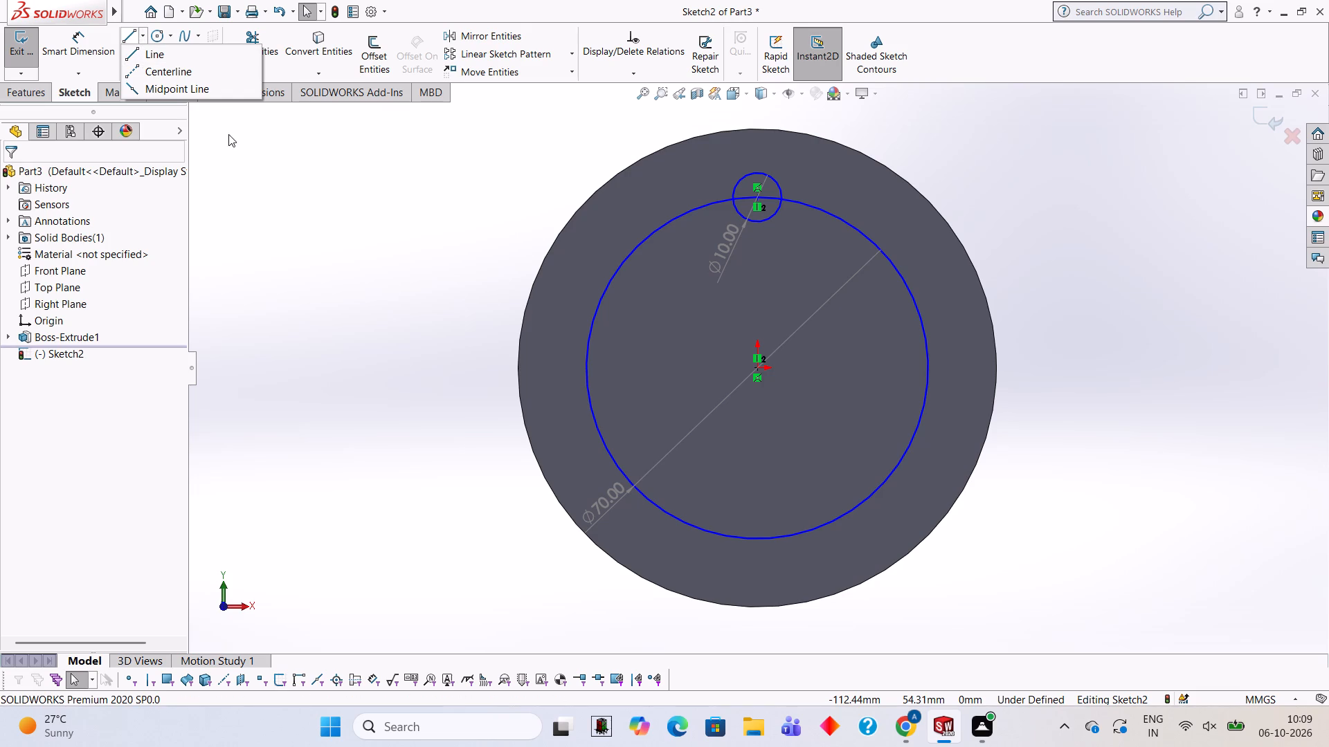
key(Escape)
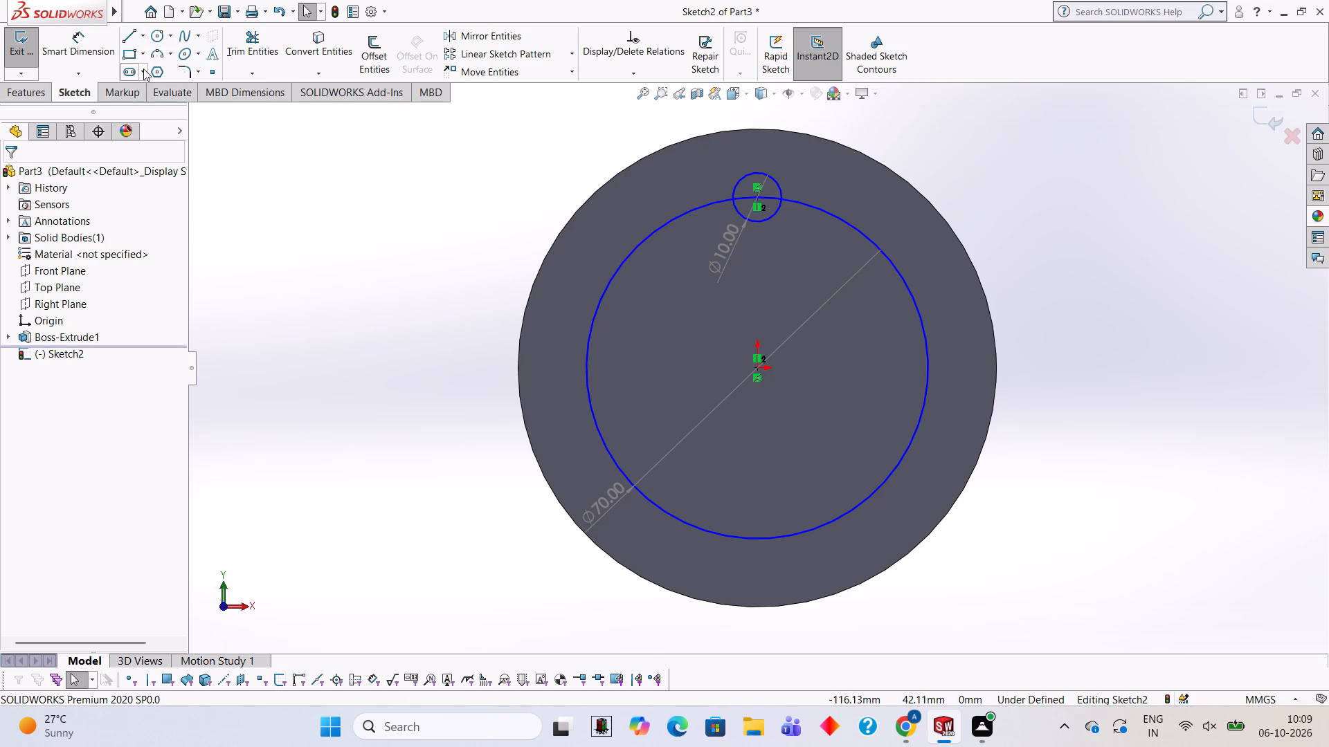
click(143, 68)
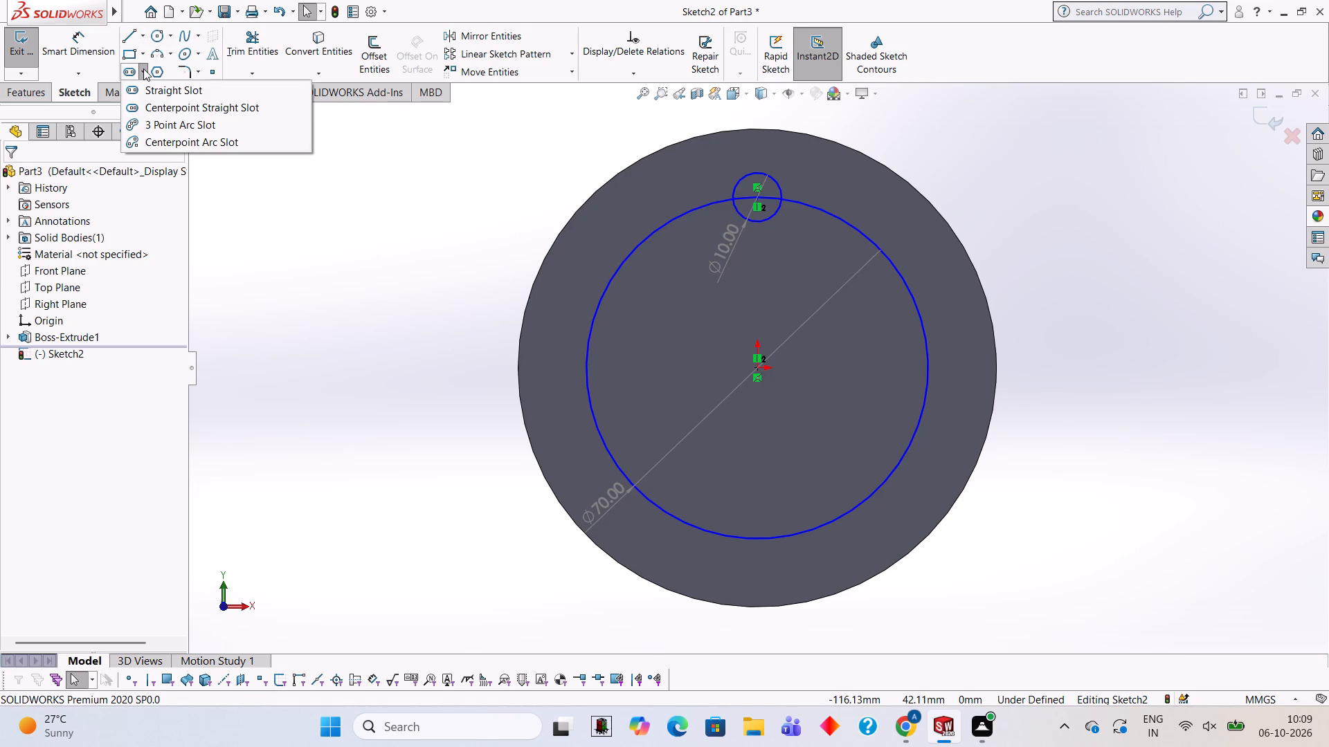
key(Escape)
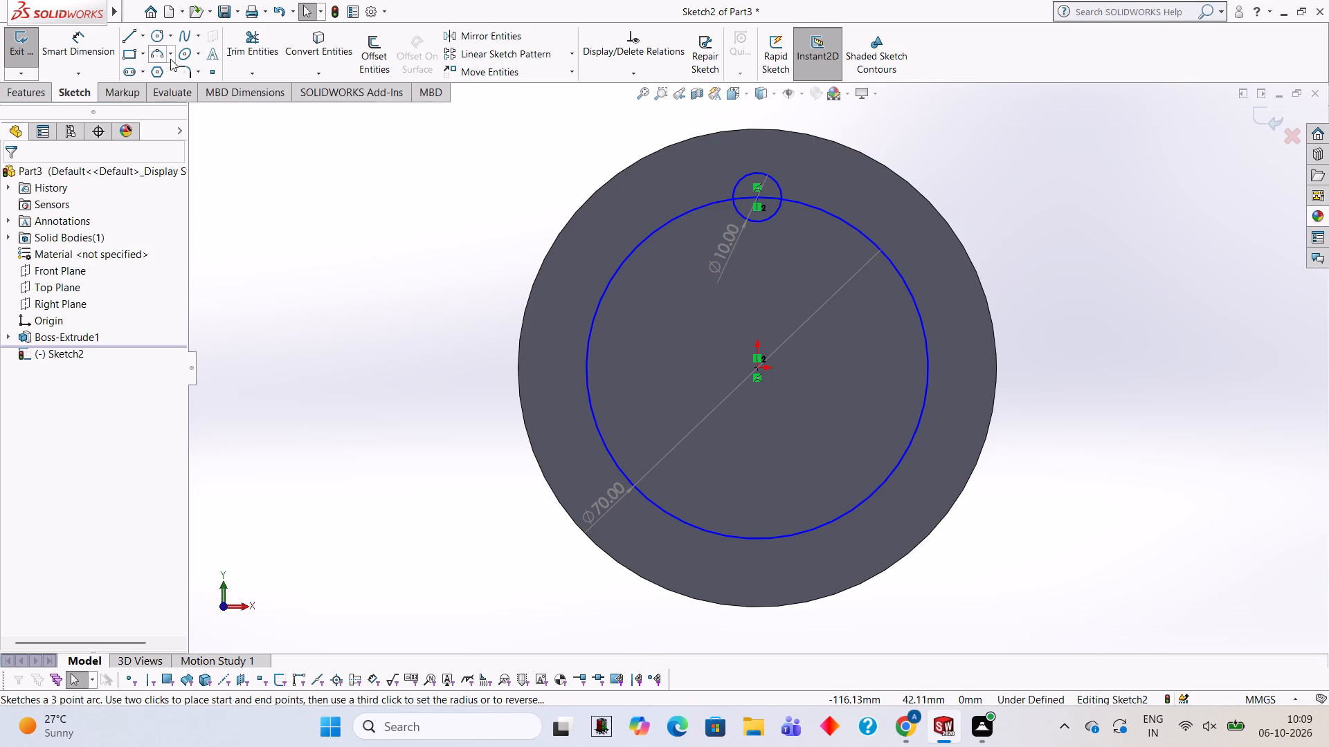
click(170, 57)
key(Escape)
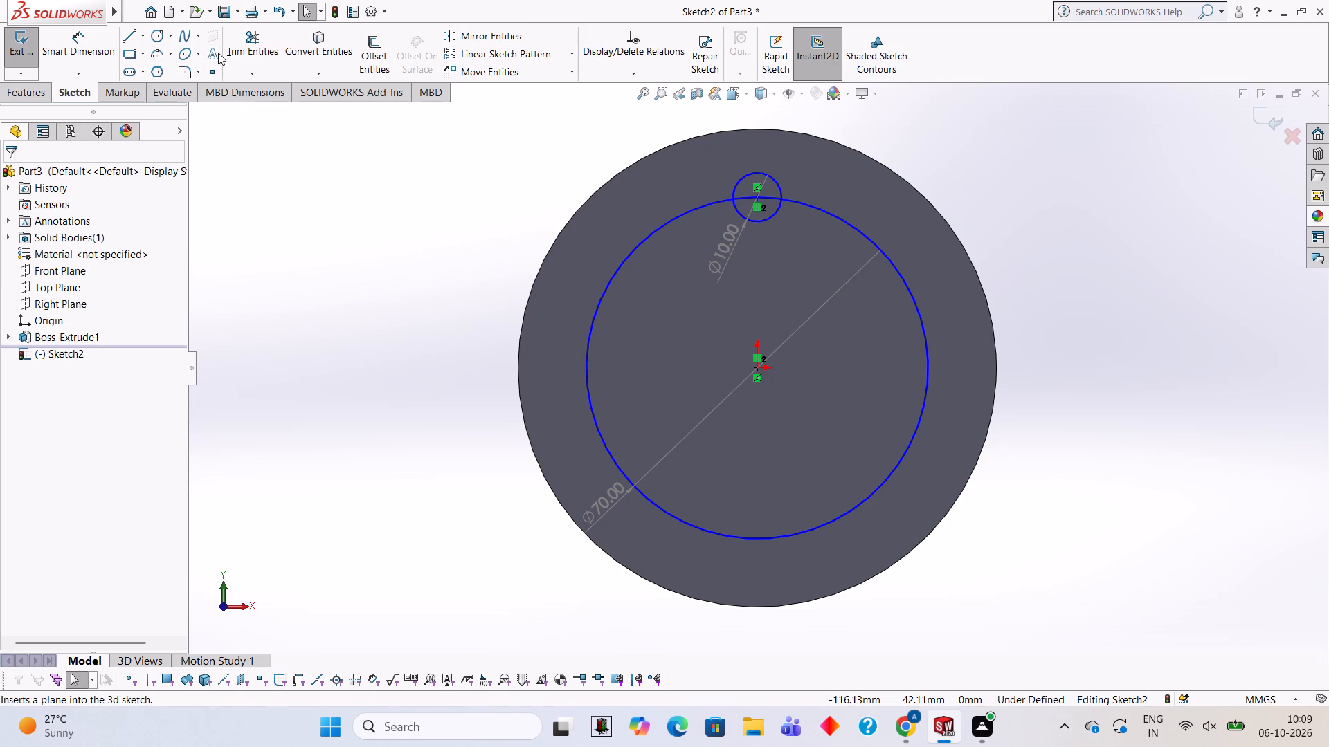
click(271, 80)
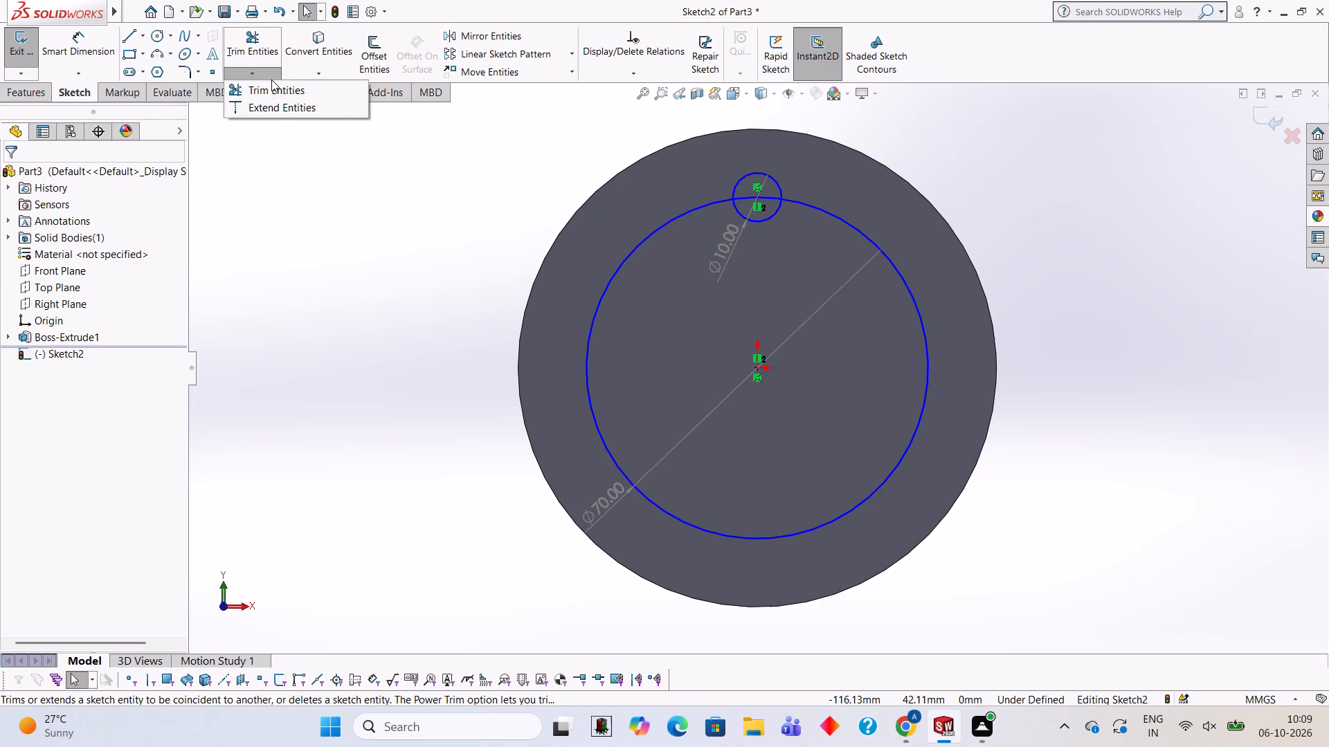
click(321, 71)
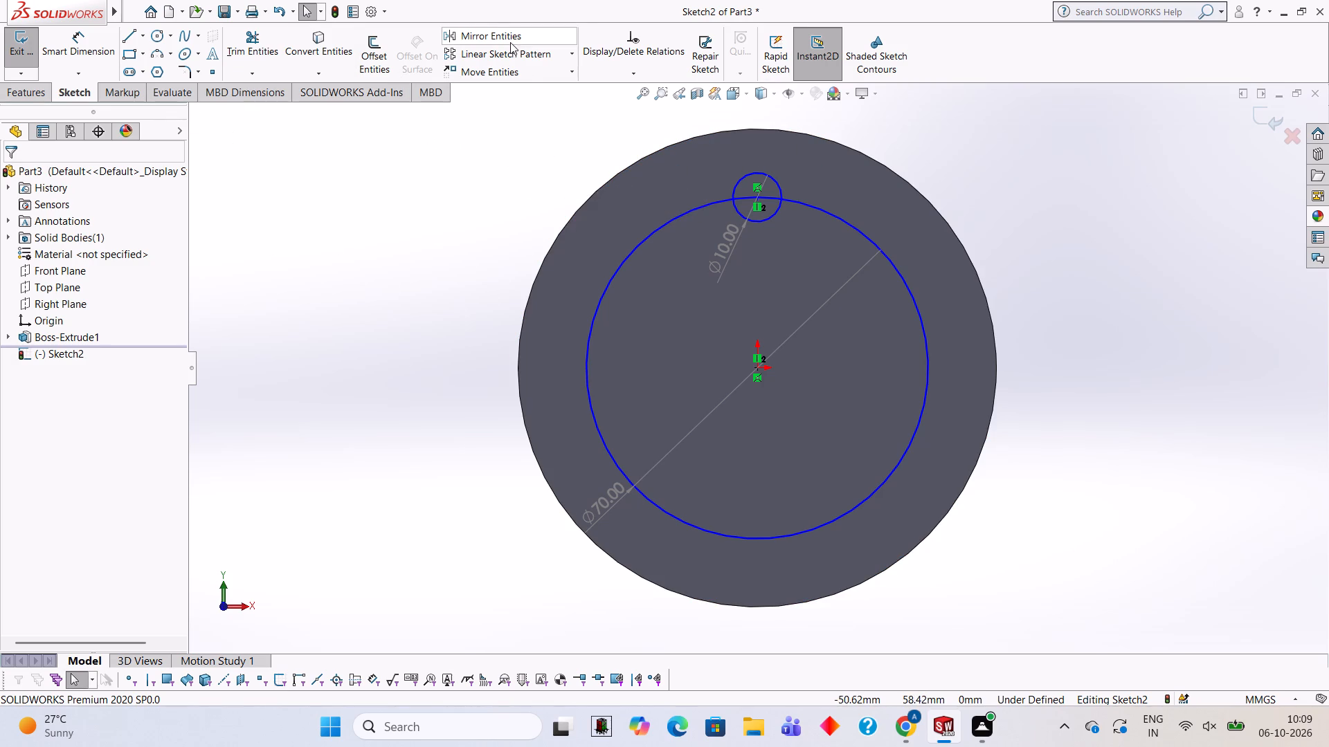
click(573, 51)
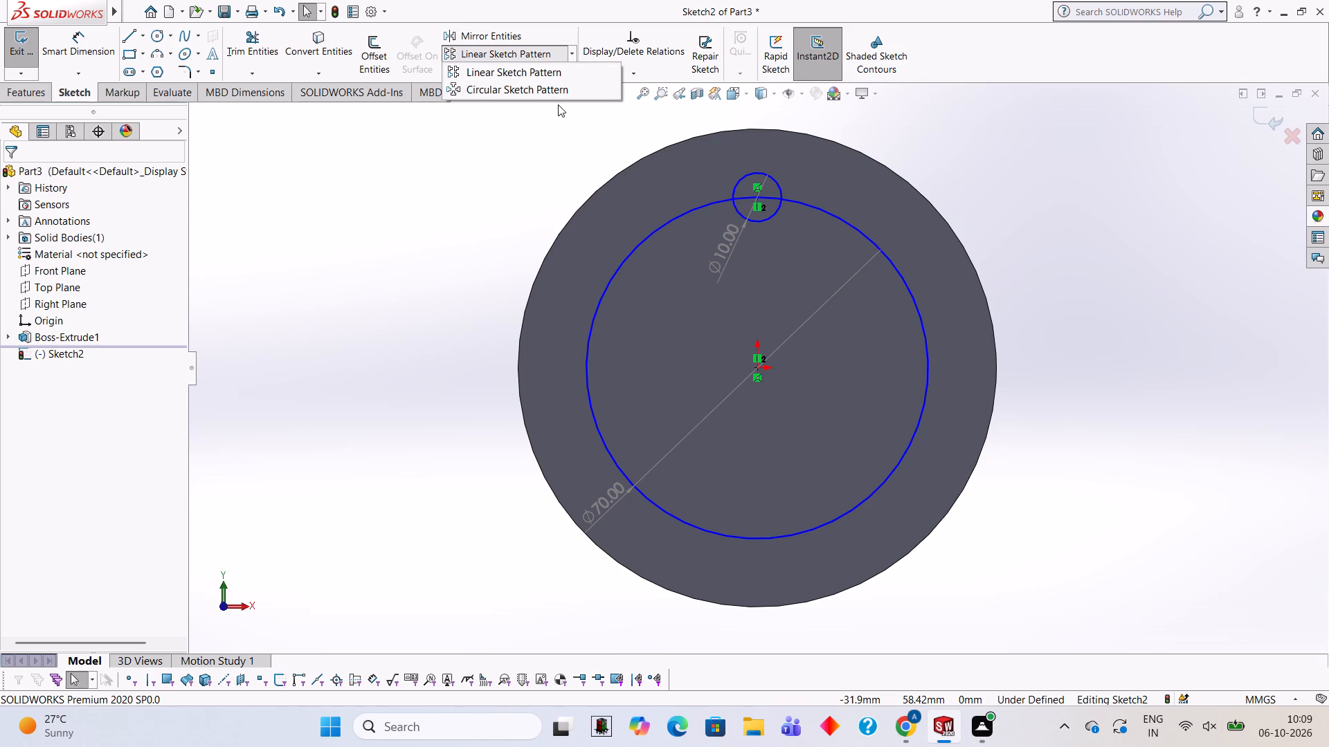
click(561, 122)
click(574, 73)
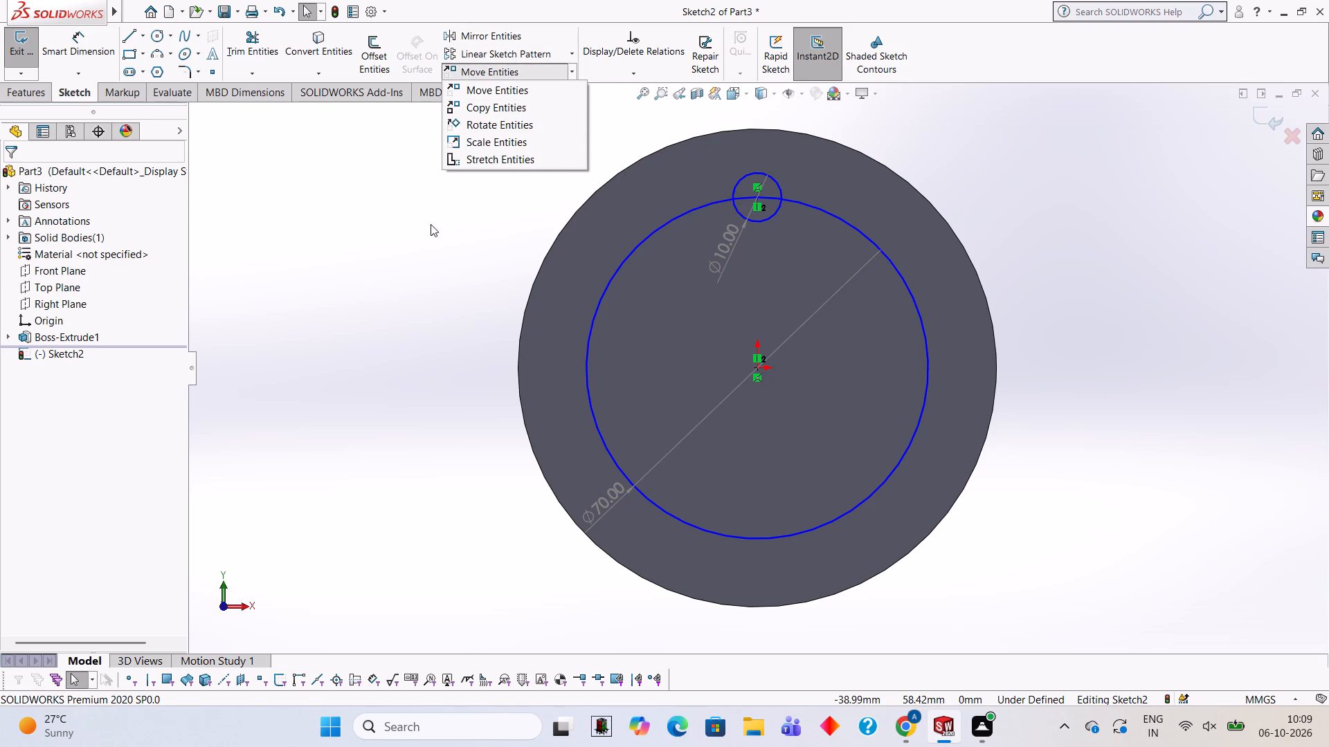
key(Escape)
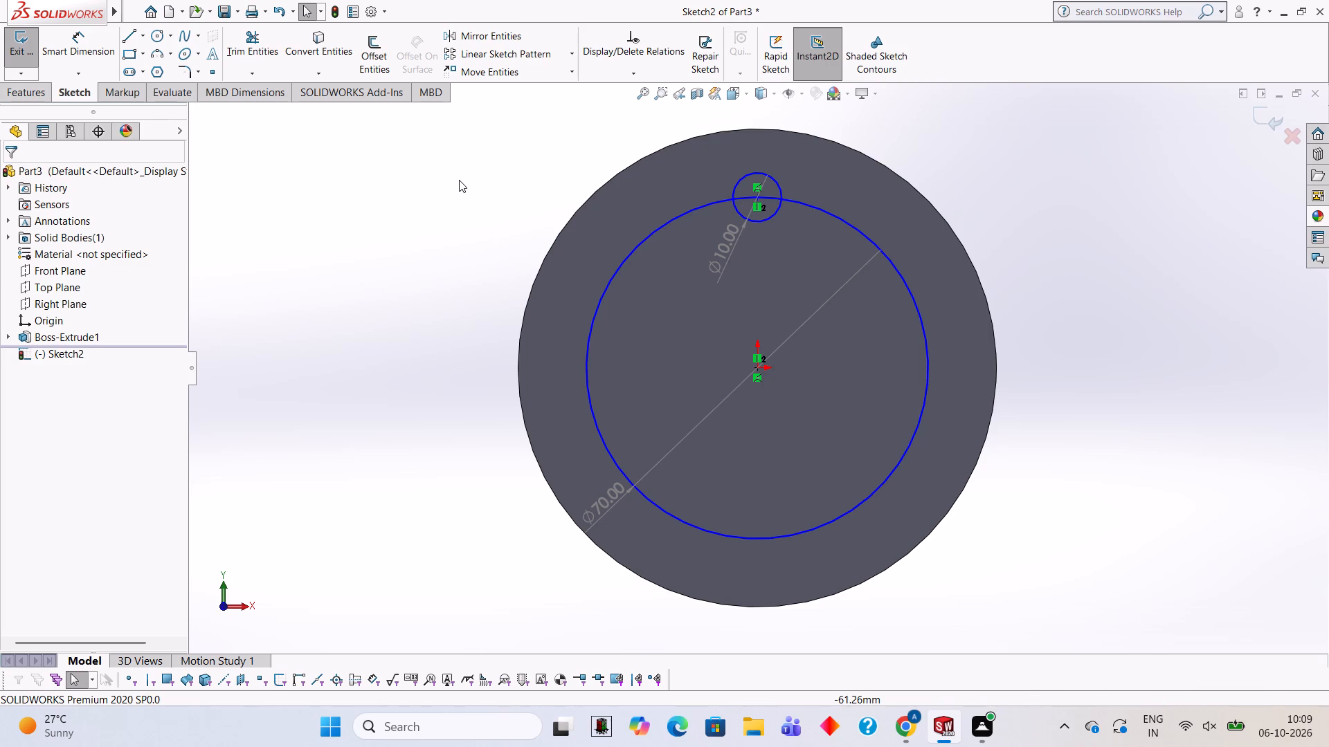
Create a circular sketch pattern of the 10 mm circle with 6 equally spaced instances over 360 degrees about the origin.
click(570, 55)
click(552, 98)
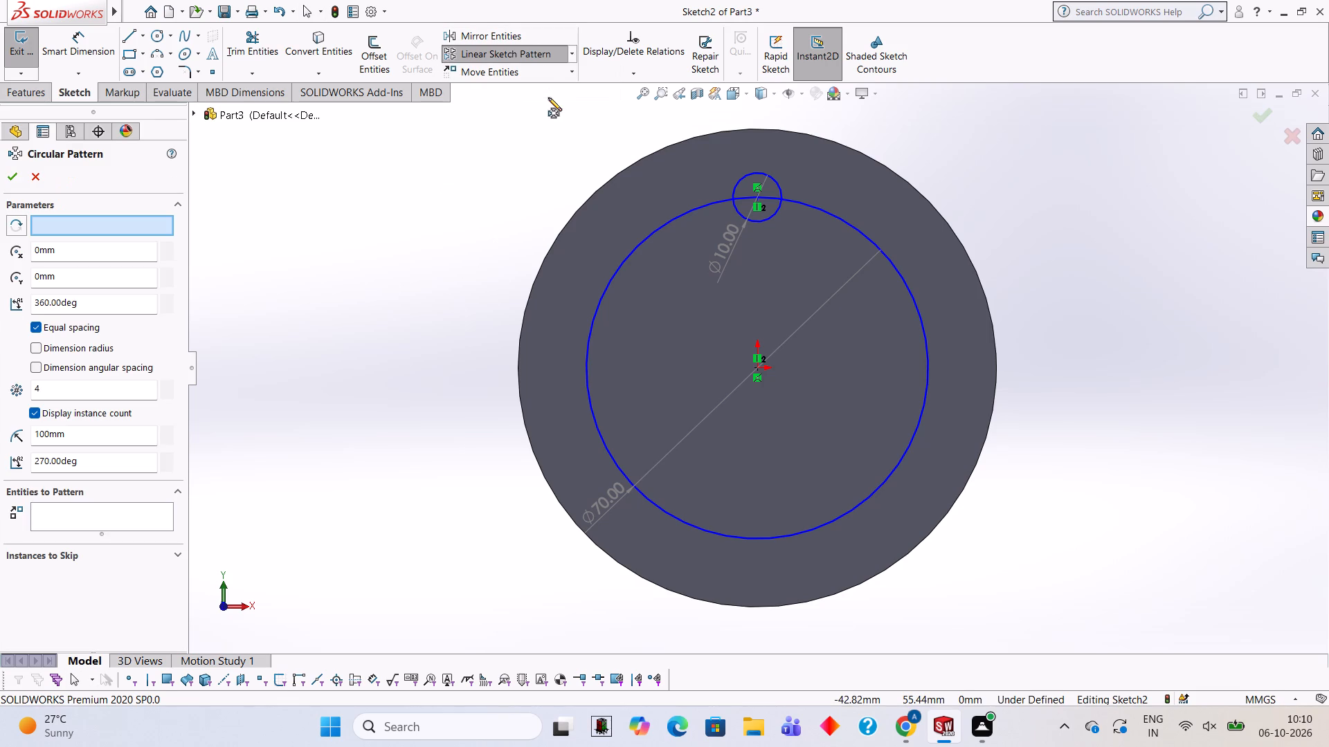
click(768, 216)
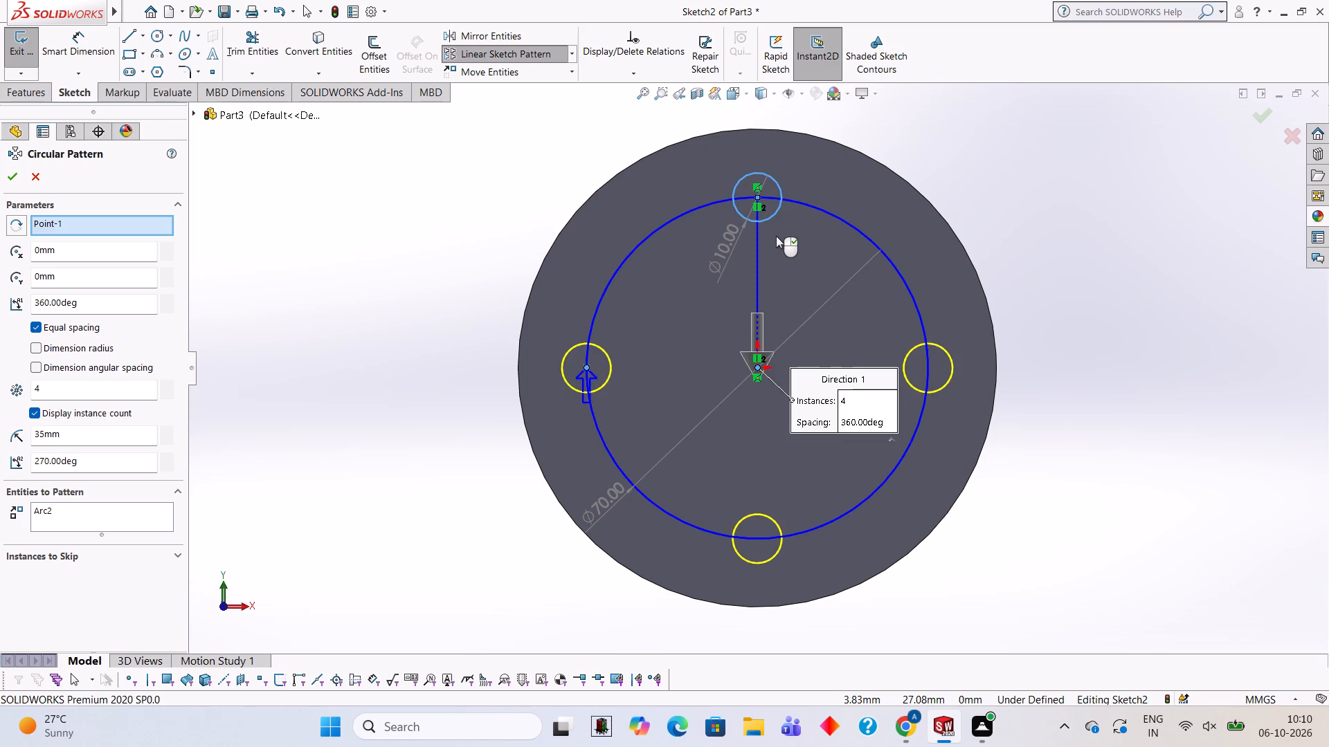
click(102, 393)
key(BackSpace)
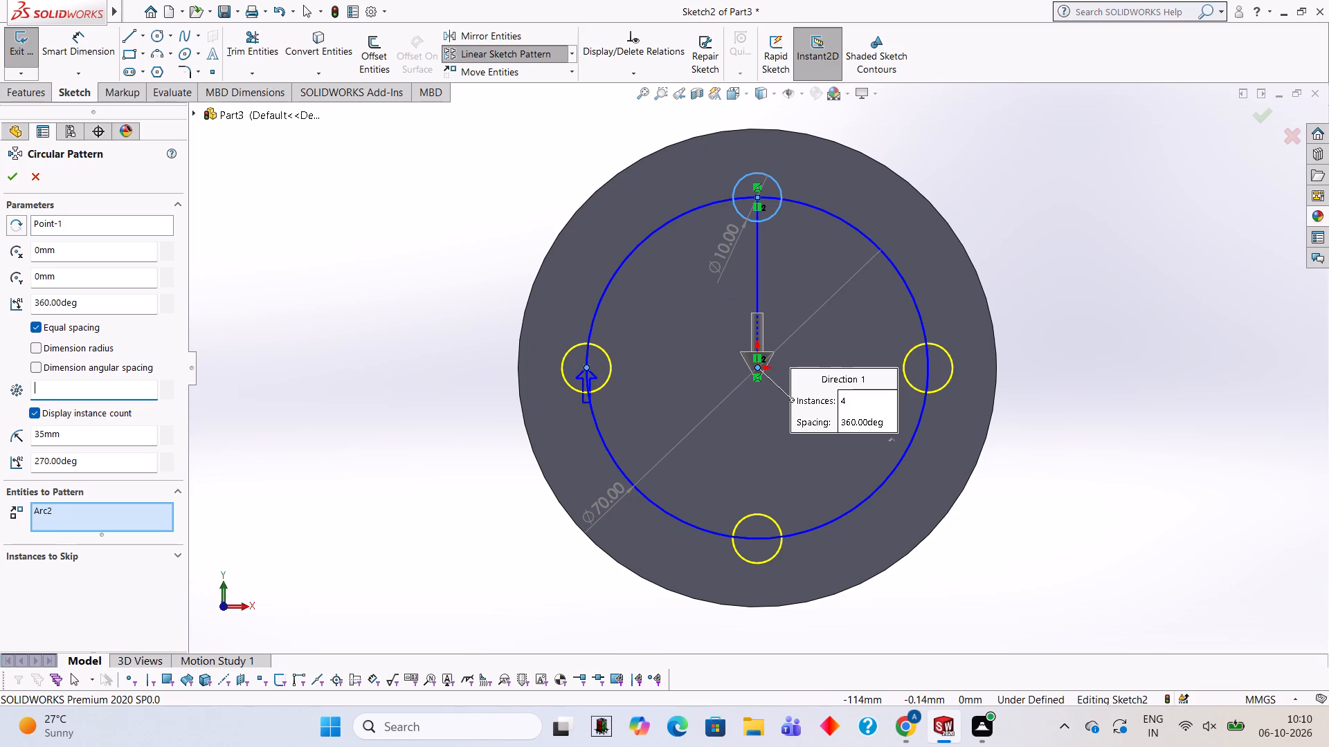
key(6)
key(Return)
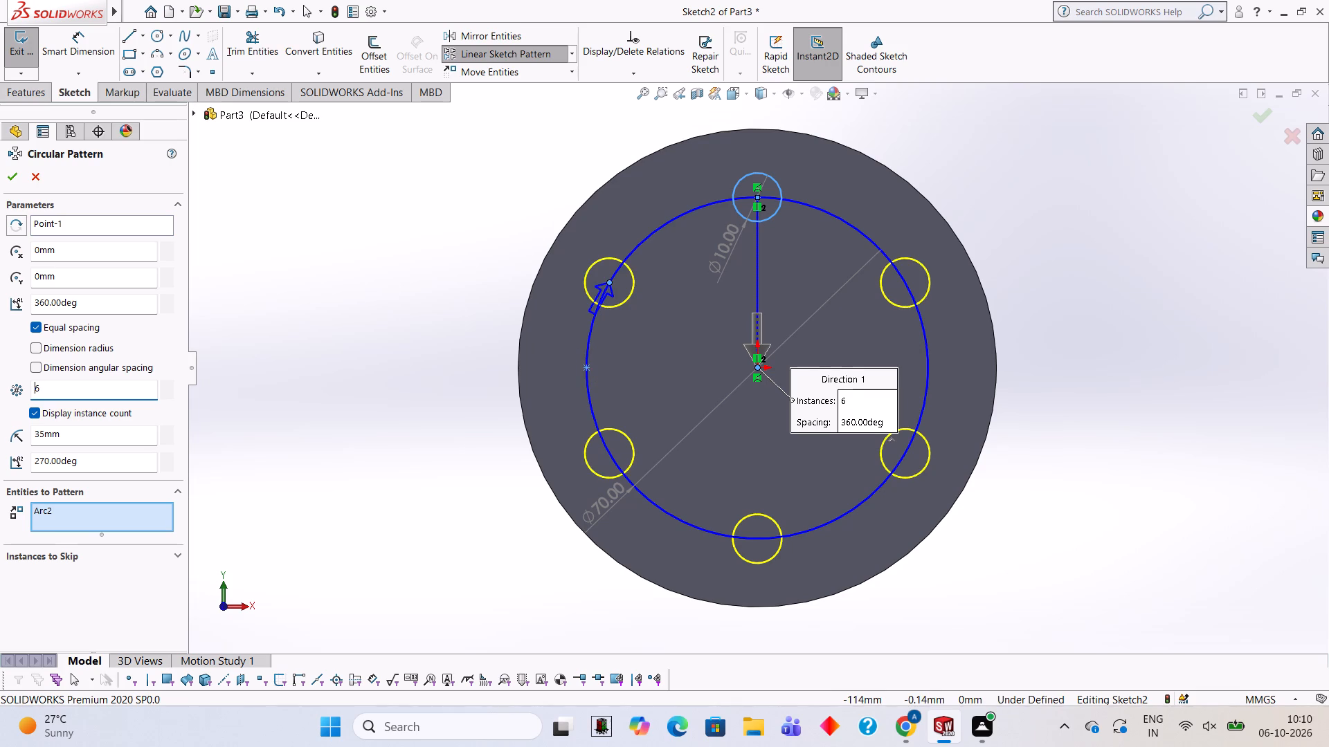
click(11, 172)
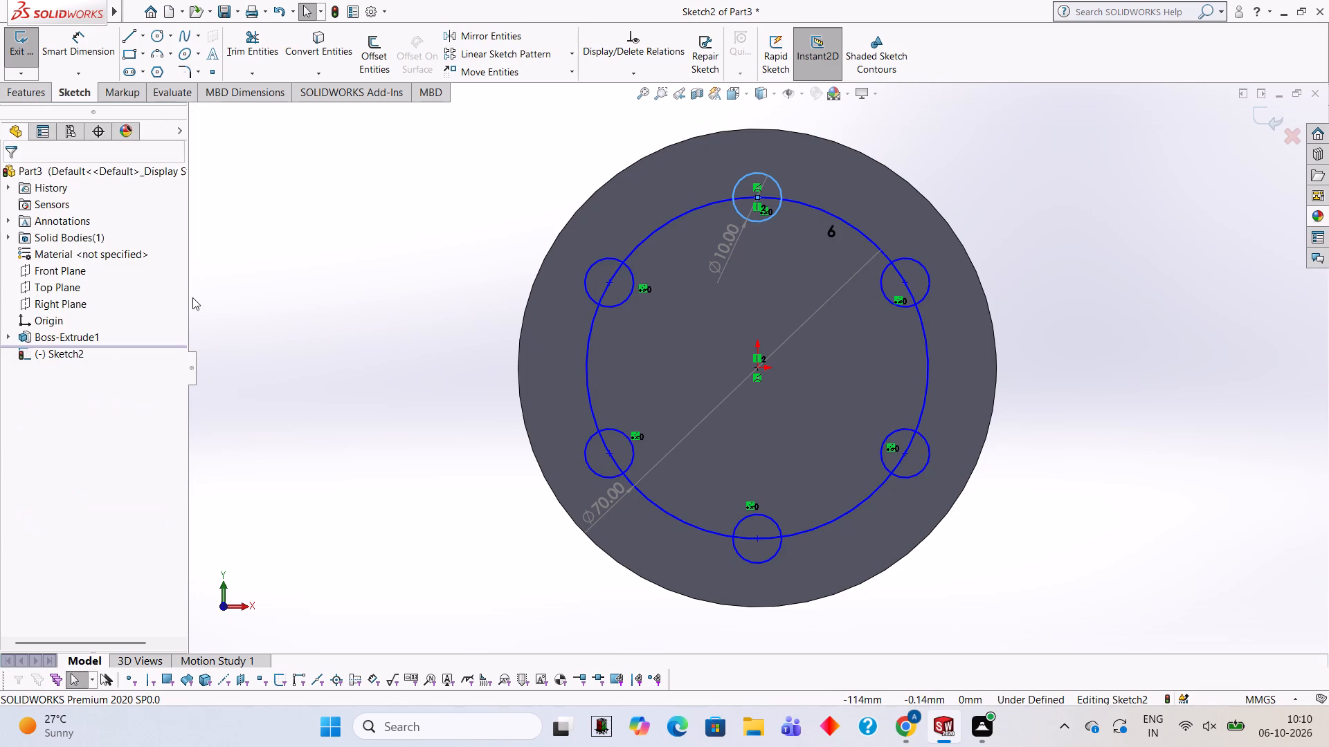
click(212, 309)
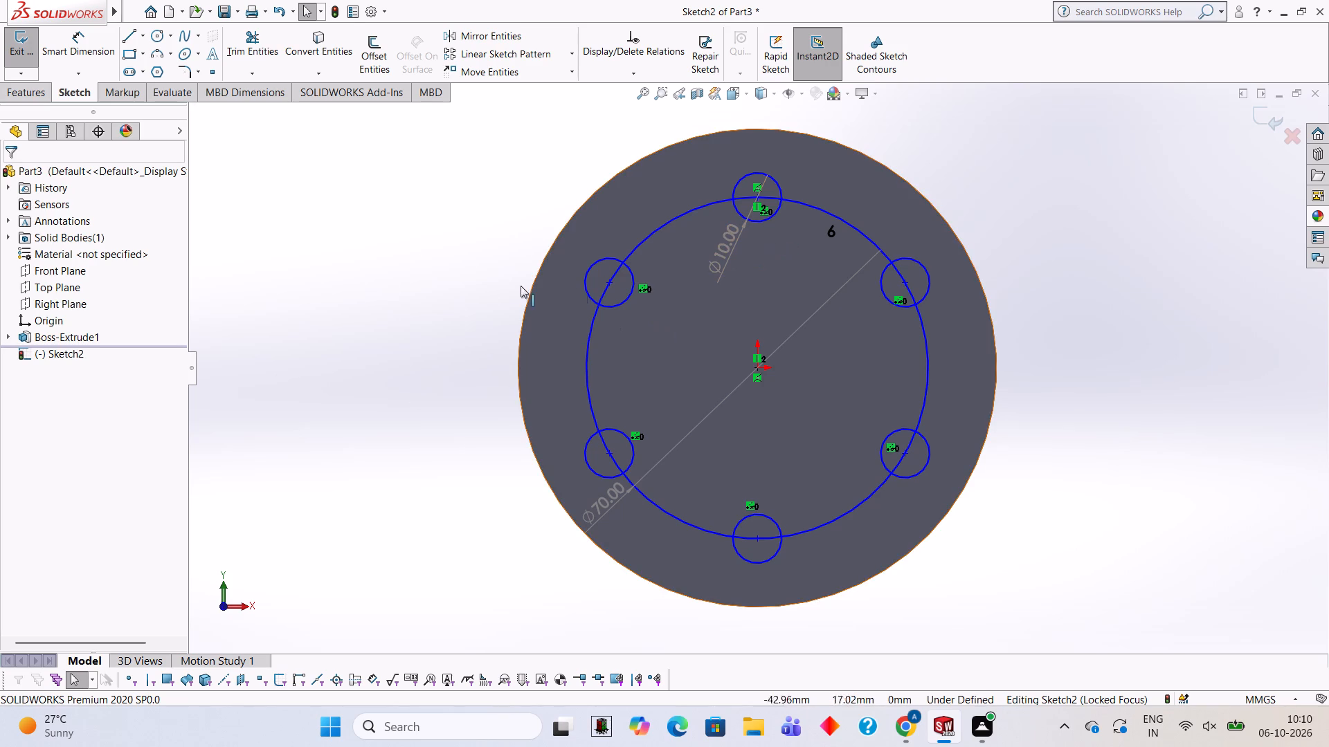
Trim away every segment of the 70 mm pitch circle, between and inside the holes, leaving only the six 10 mm circles.
click(245, 54)
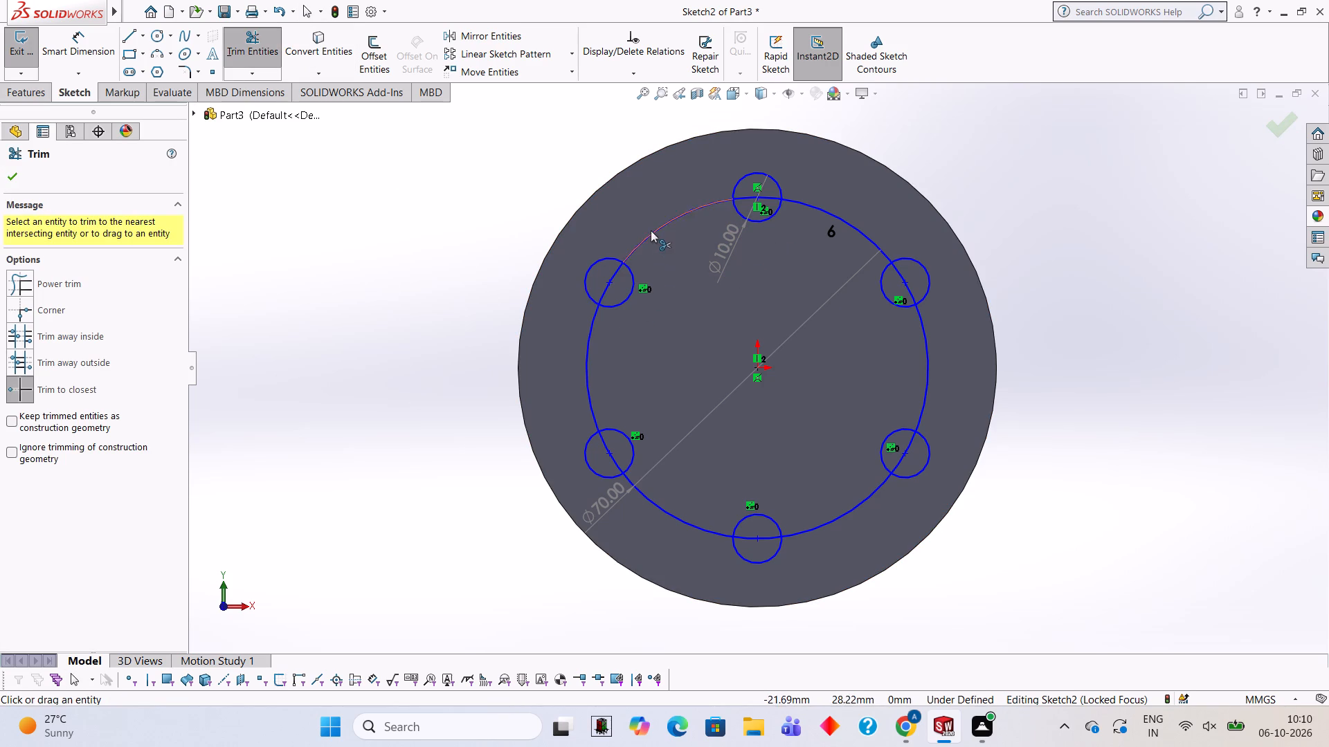
click(651, 230)
click(813, 207)
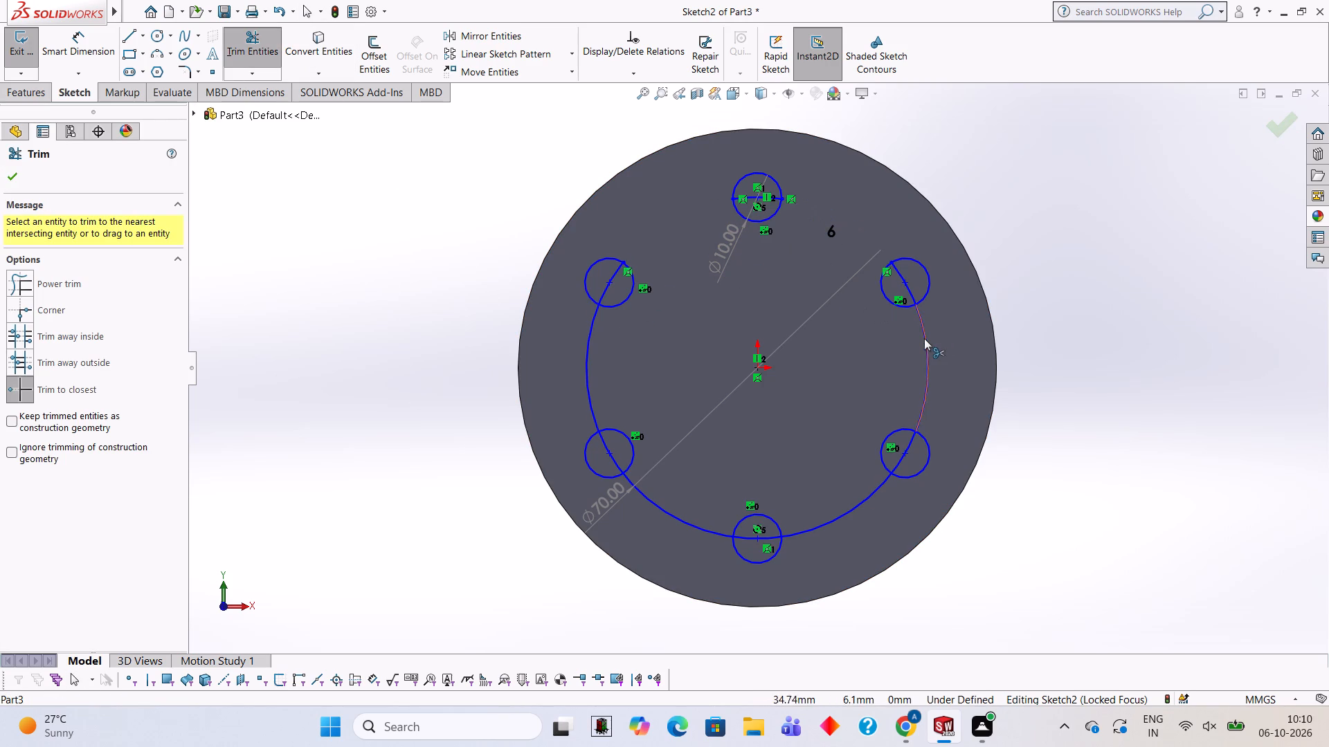
click(924, 338)
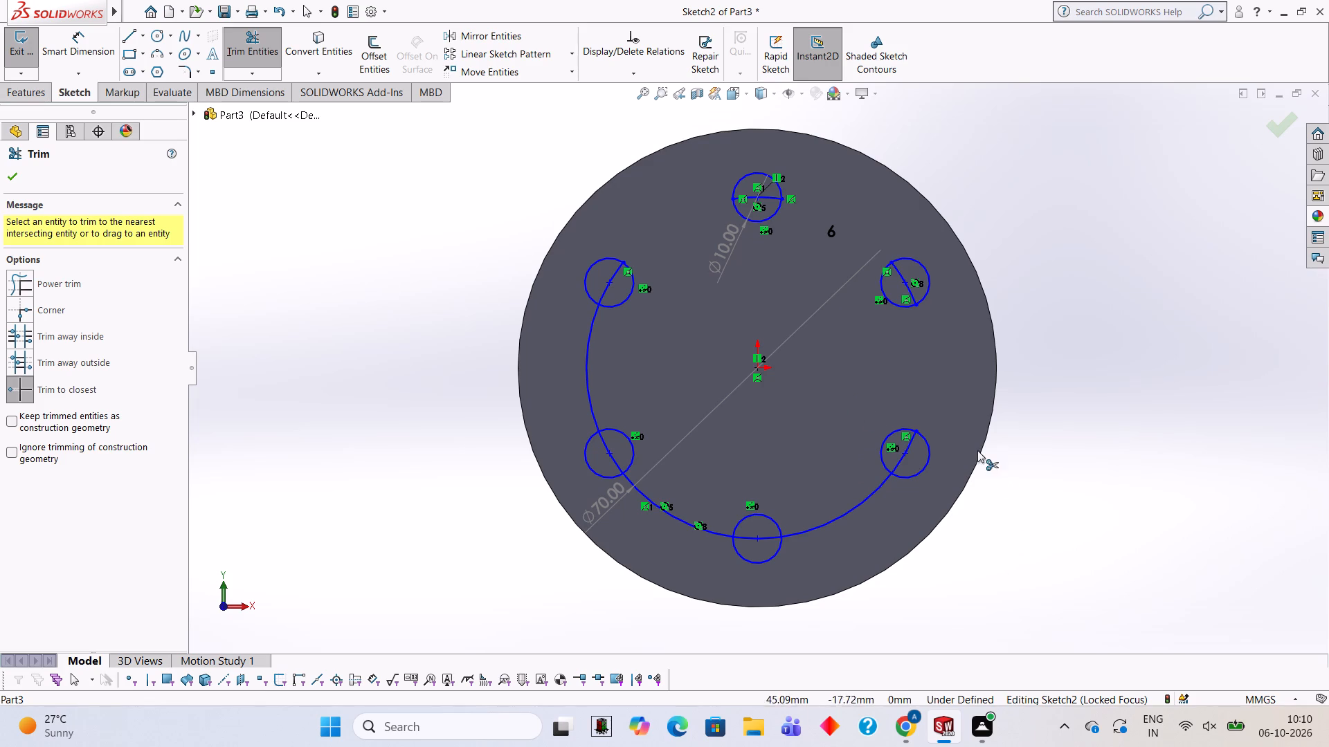
click(874, 495)
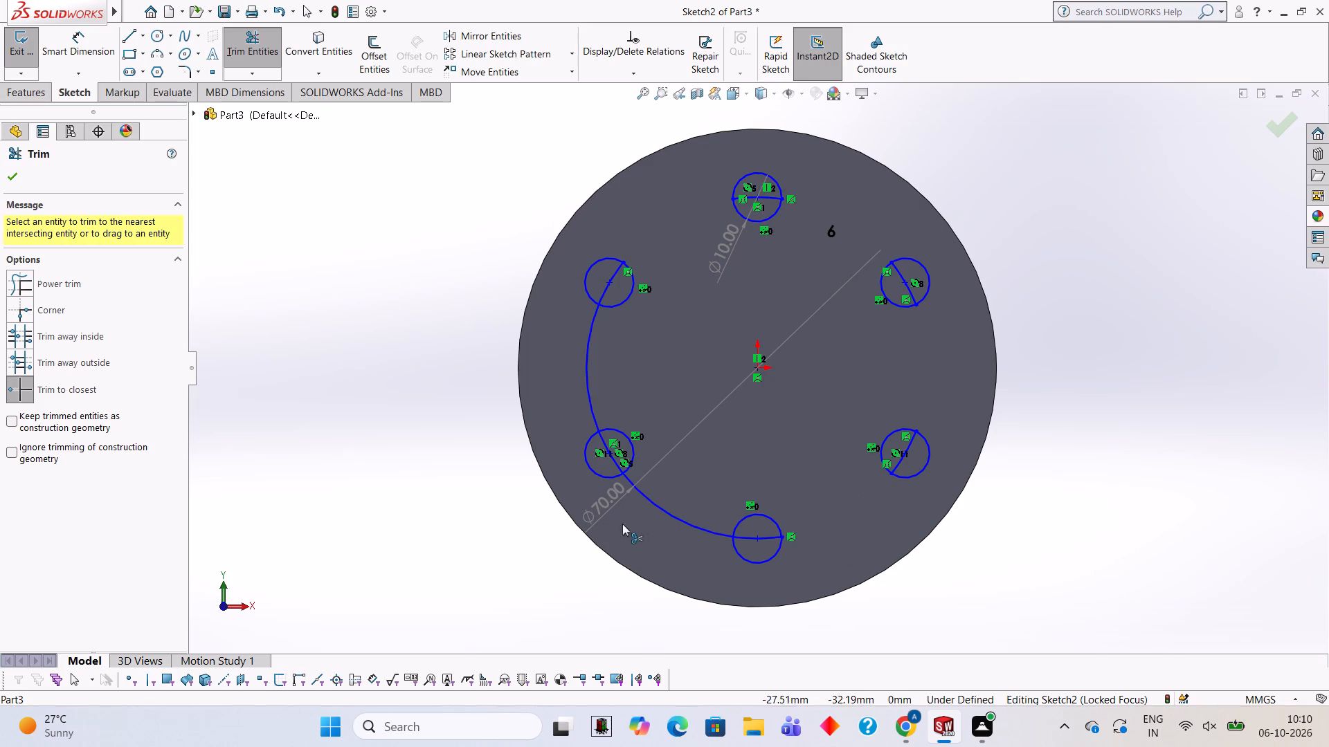
click(660, 503)
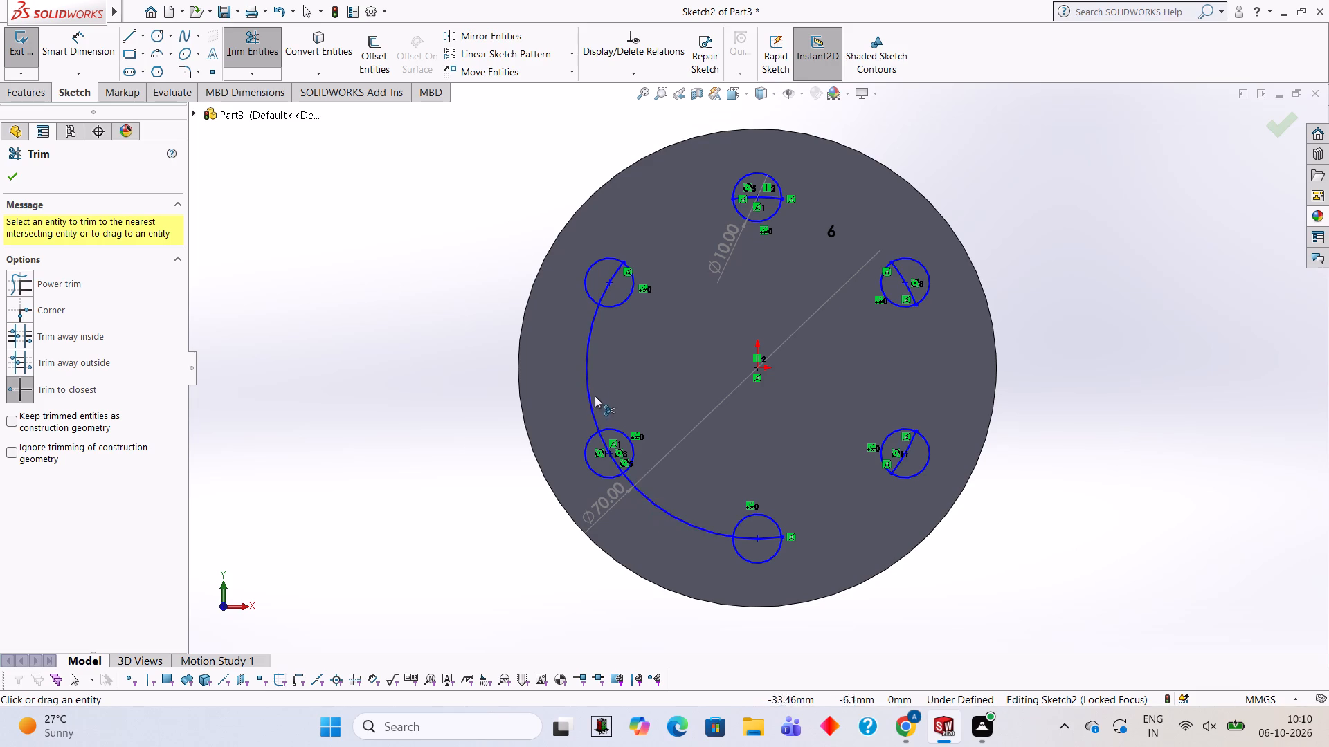
click(587, 383)
click(658, 504)
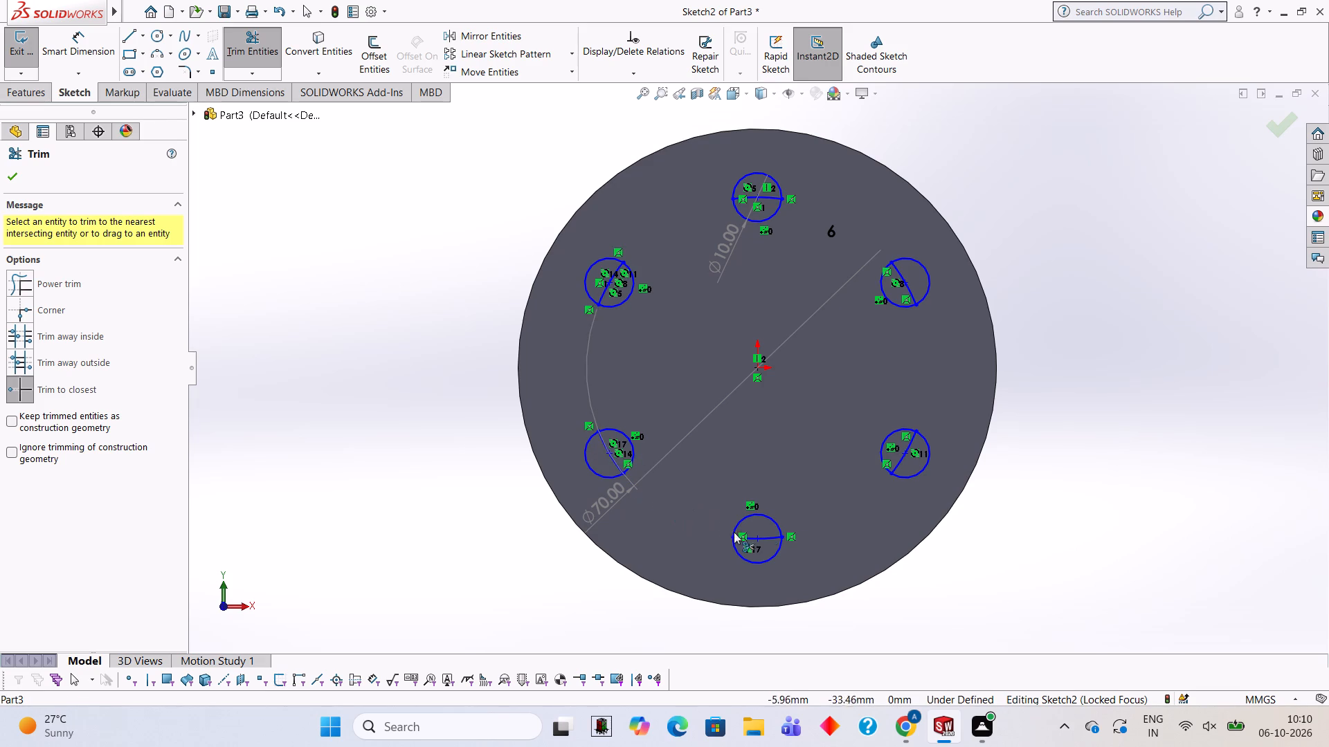
click(769, 539)
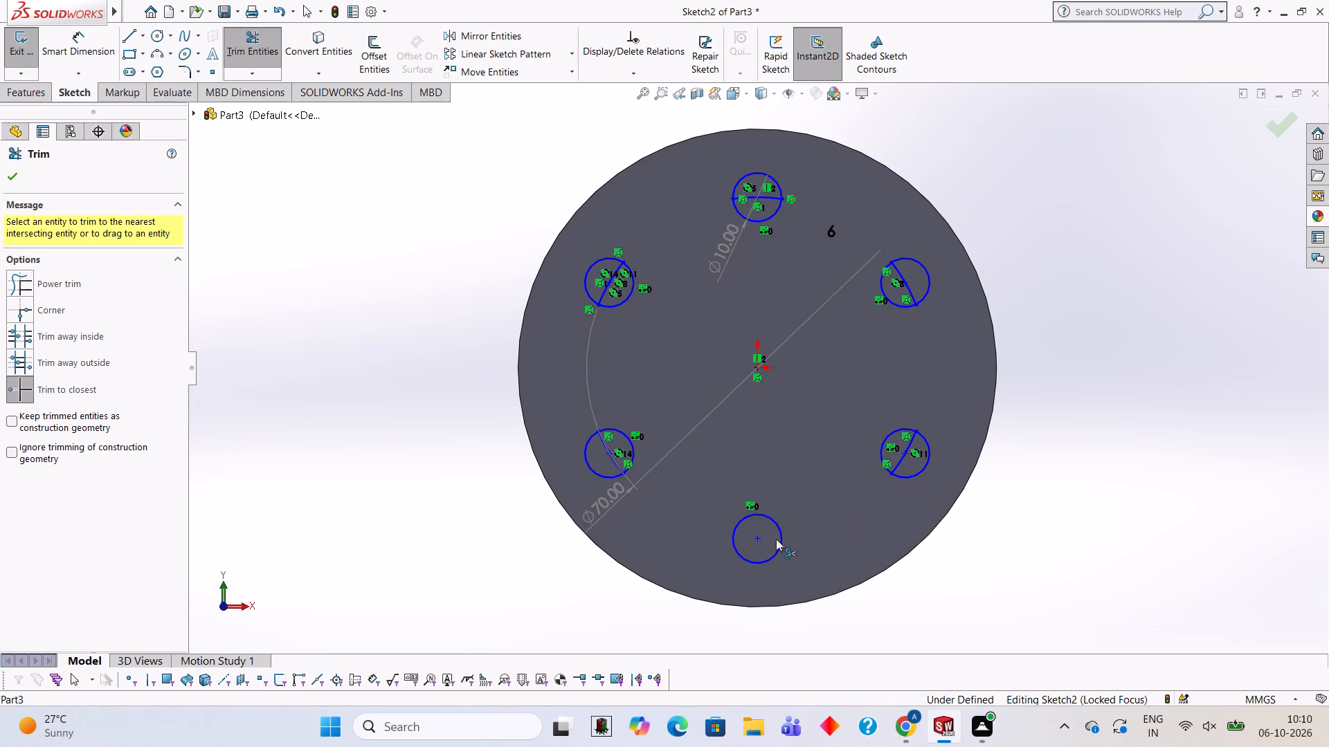
click(903, 459)
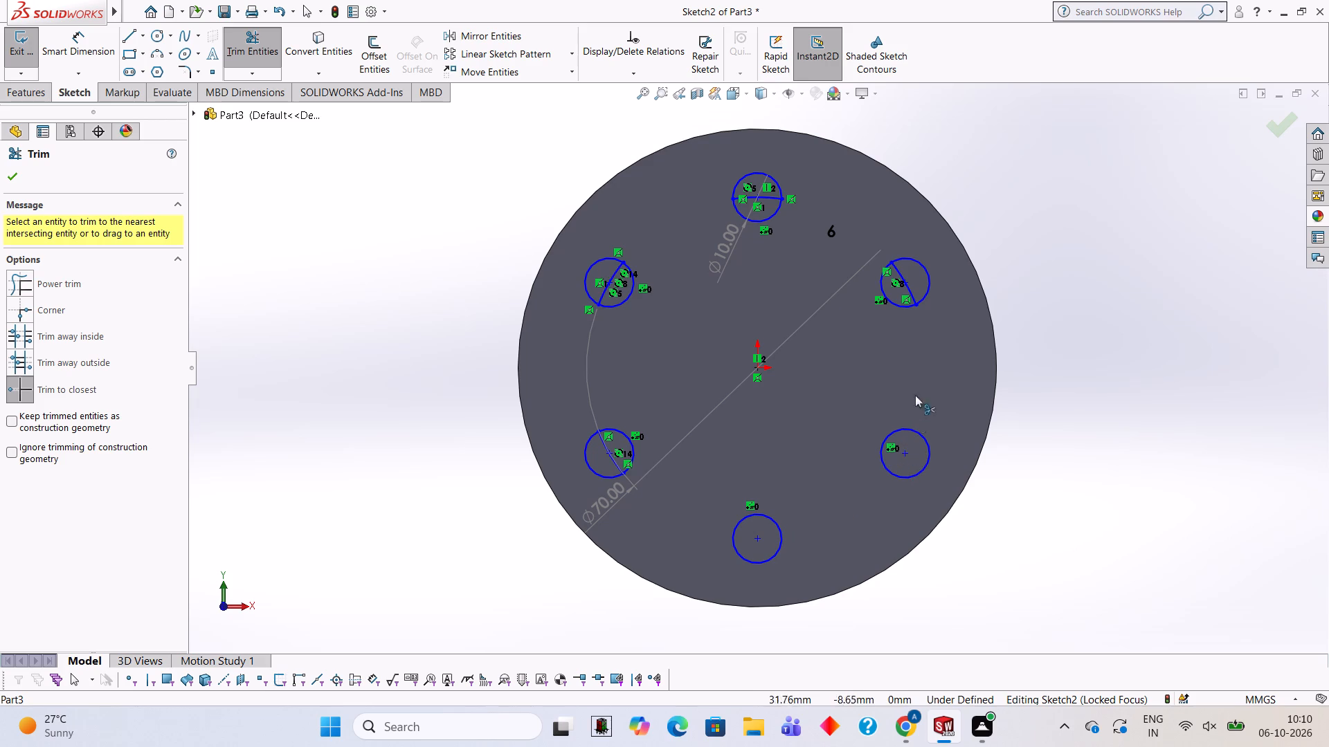
click(905, 284)
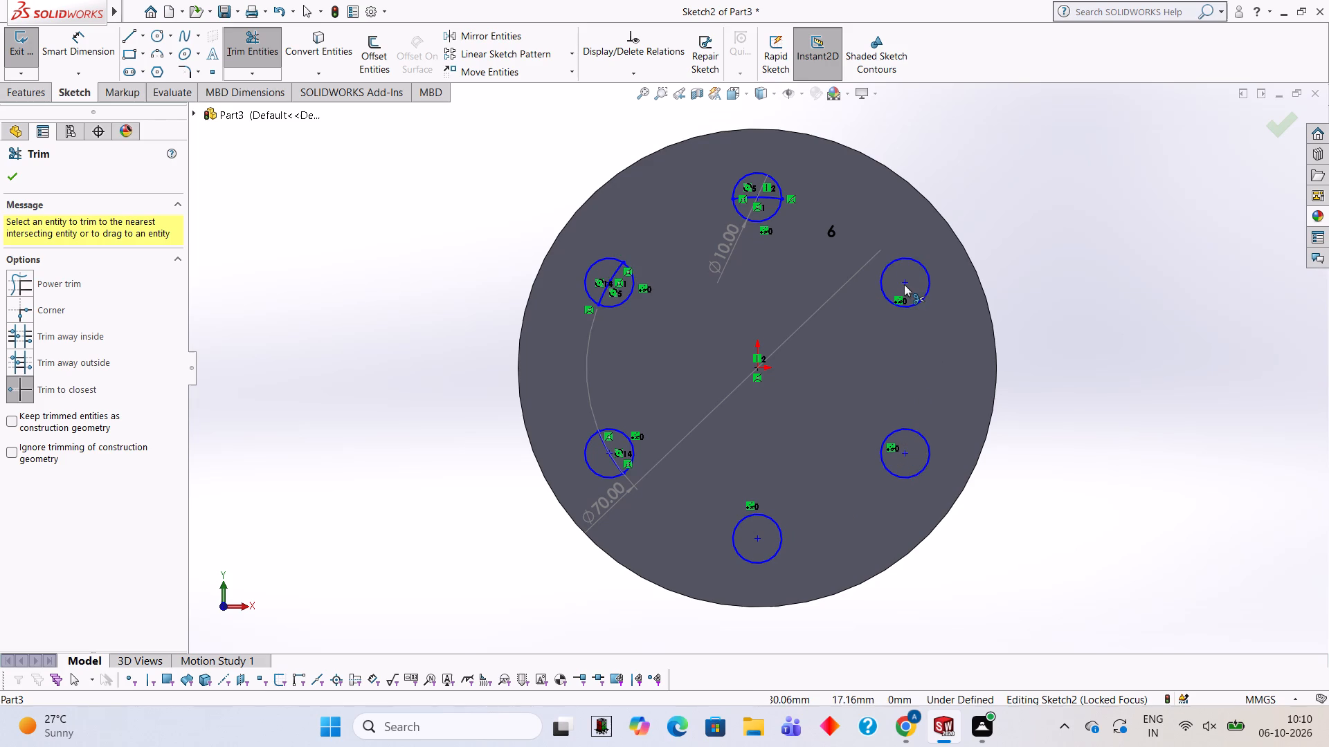
click(765, 196)
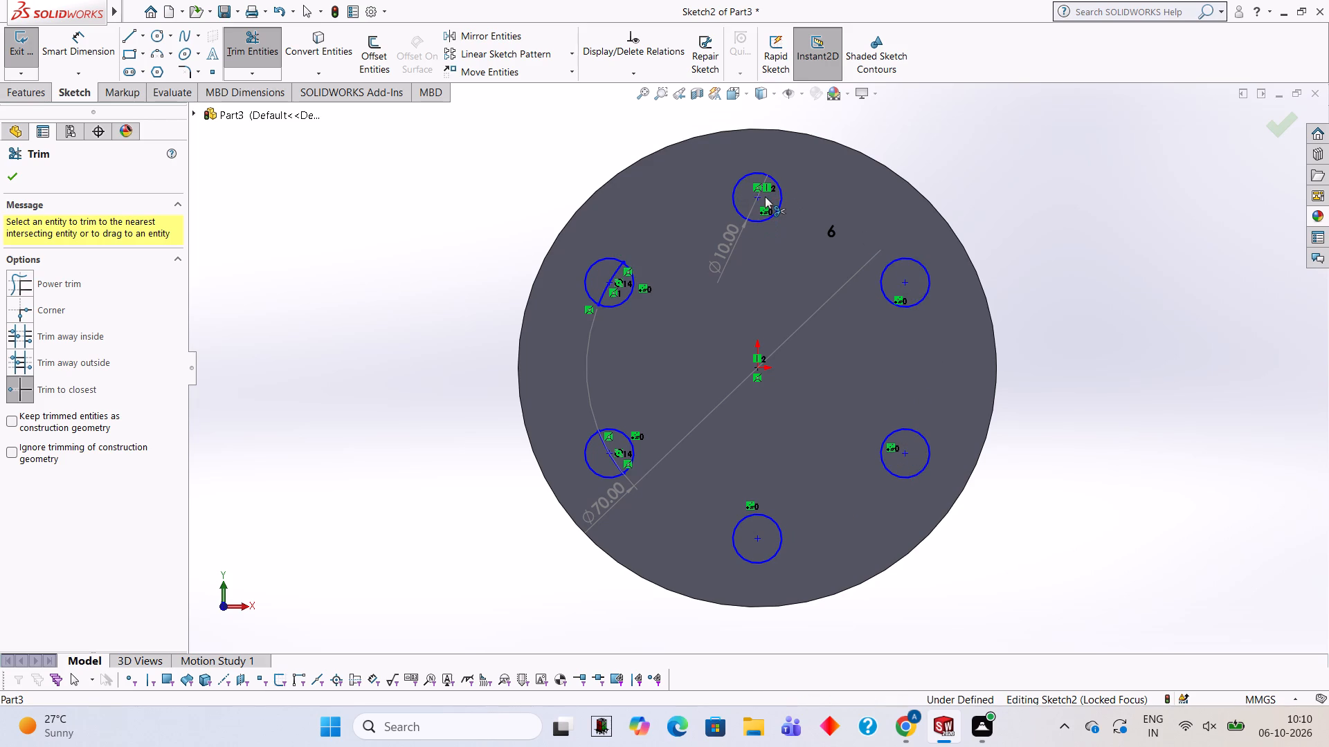
click(617, 266)
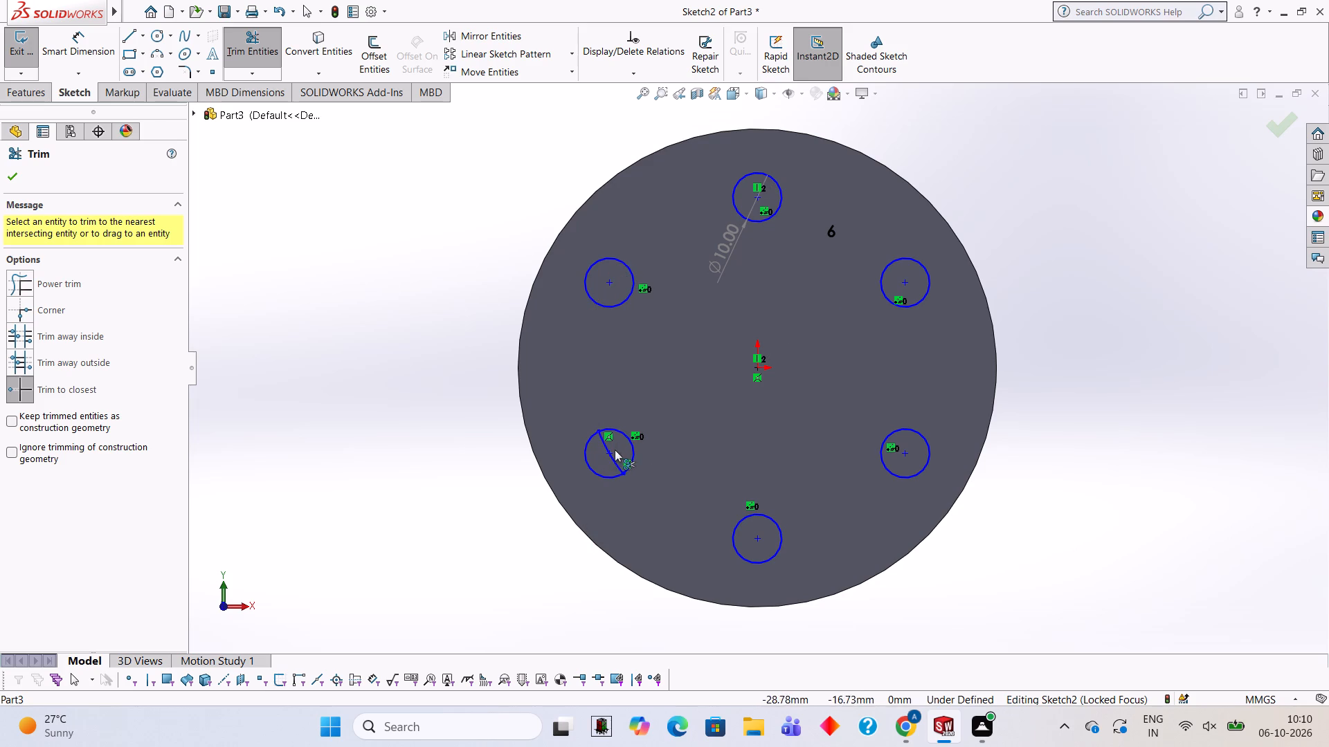
click(610, 450)
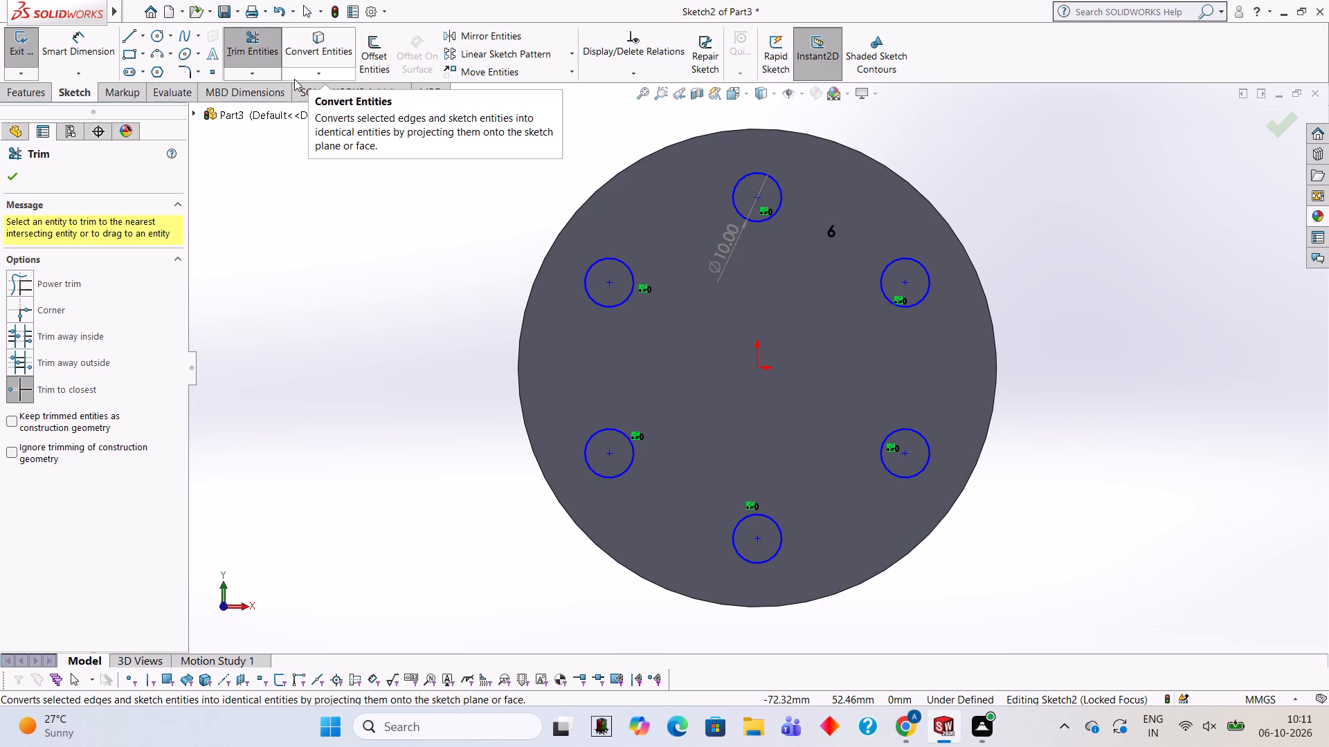
Cut-extrude the six 10 mm circles through the disc as a blind cut 15 mm deep.
click(48, 91)
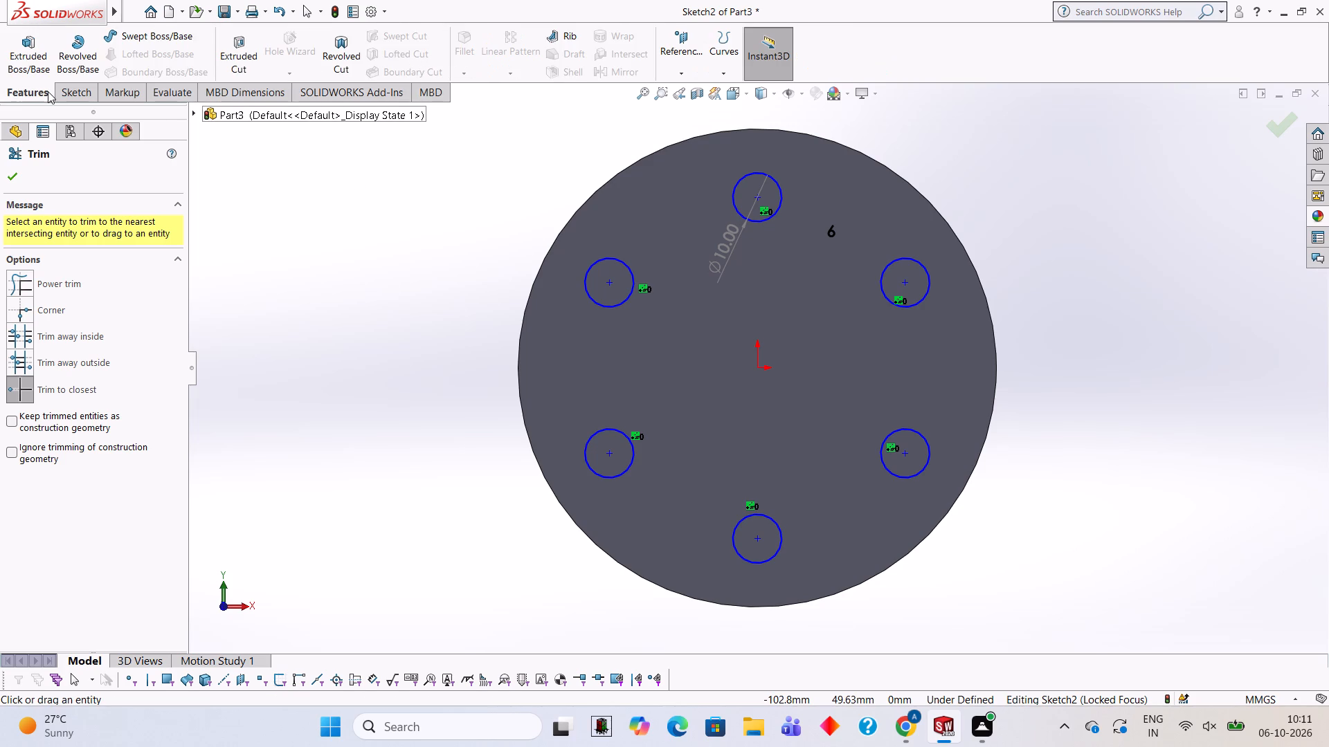
click(253, 51)
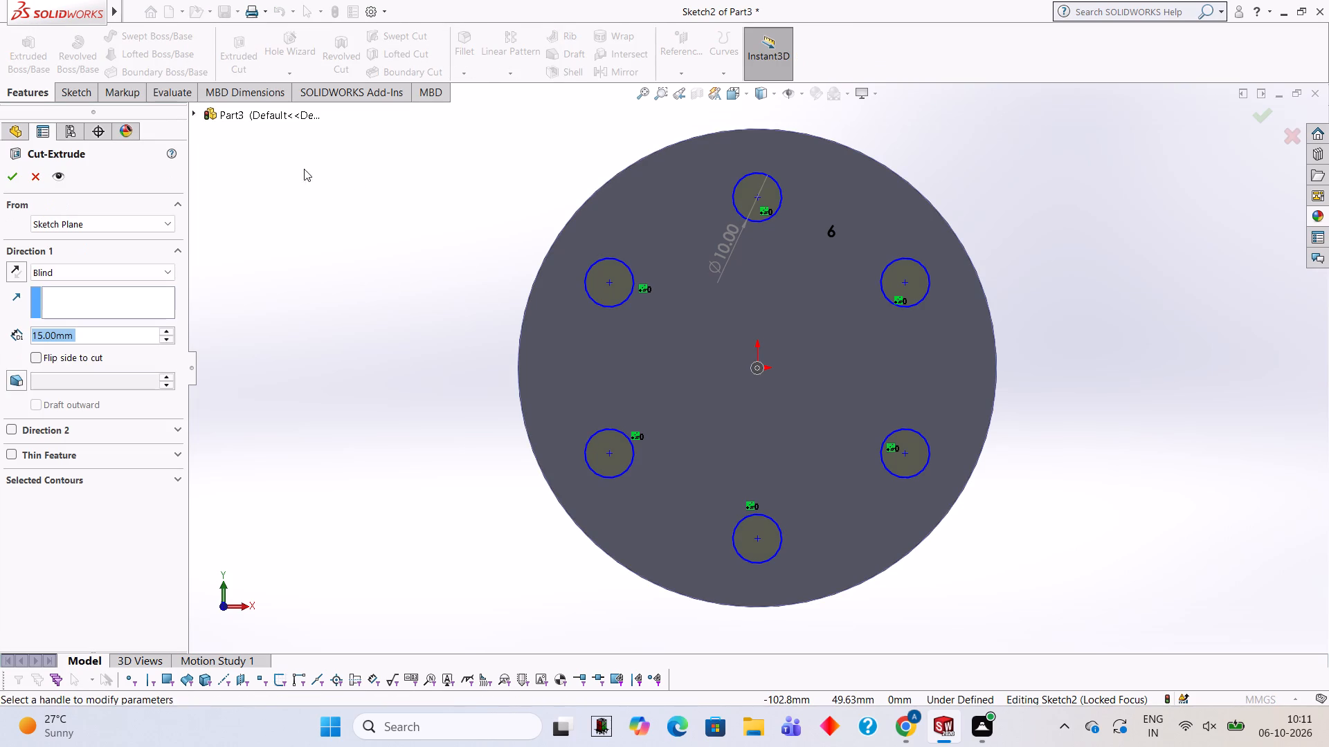
middle_drag(421, 259, 549, 309)
click(16, 181)
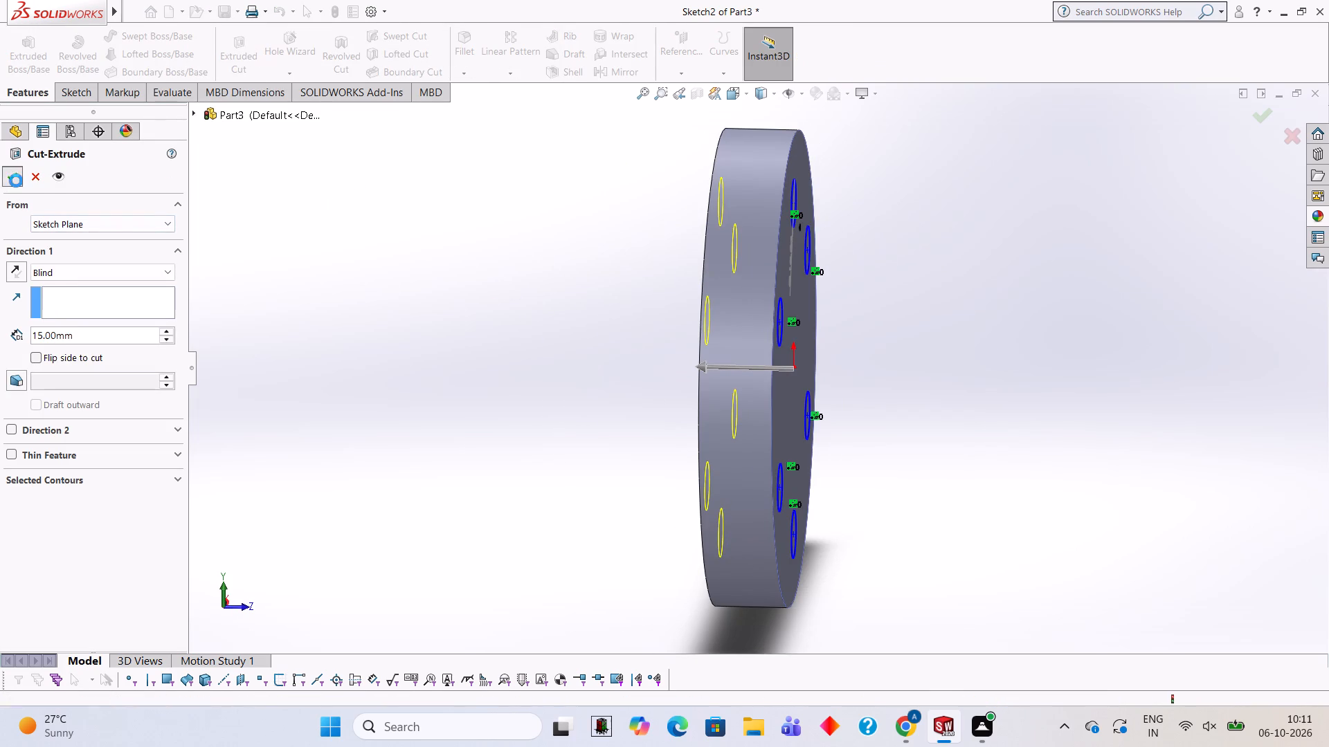
click(285, 228)
Sketch a 50 mm diameter circle centred on the origin on the flat face of the drilled disc.
middle_drag(381, 257, 303, 259)
middle_drag(1150, 314, 1088, 301)
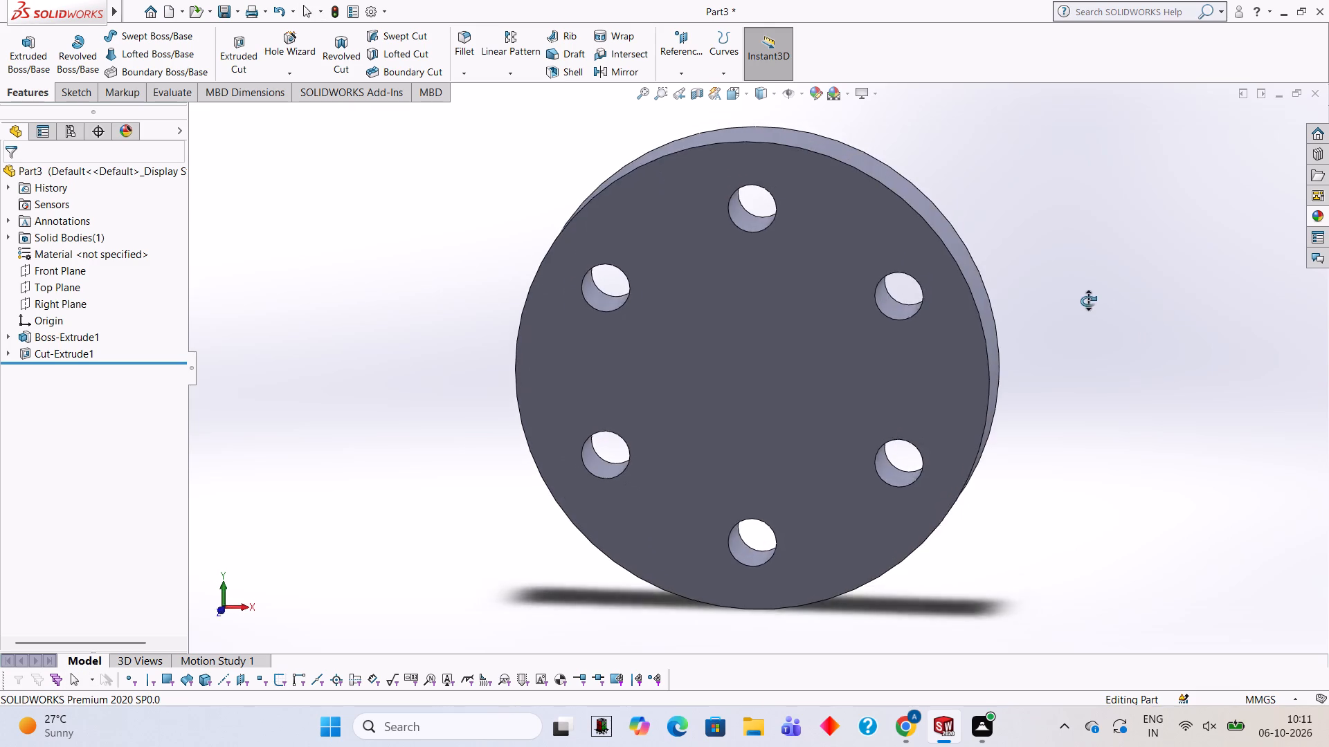
middle_drag(1088, 301, 1093, 275)
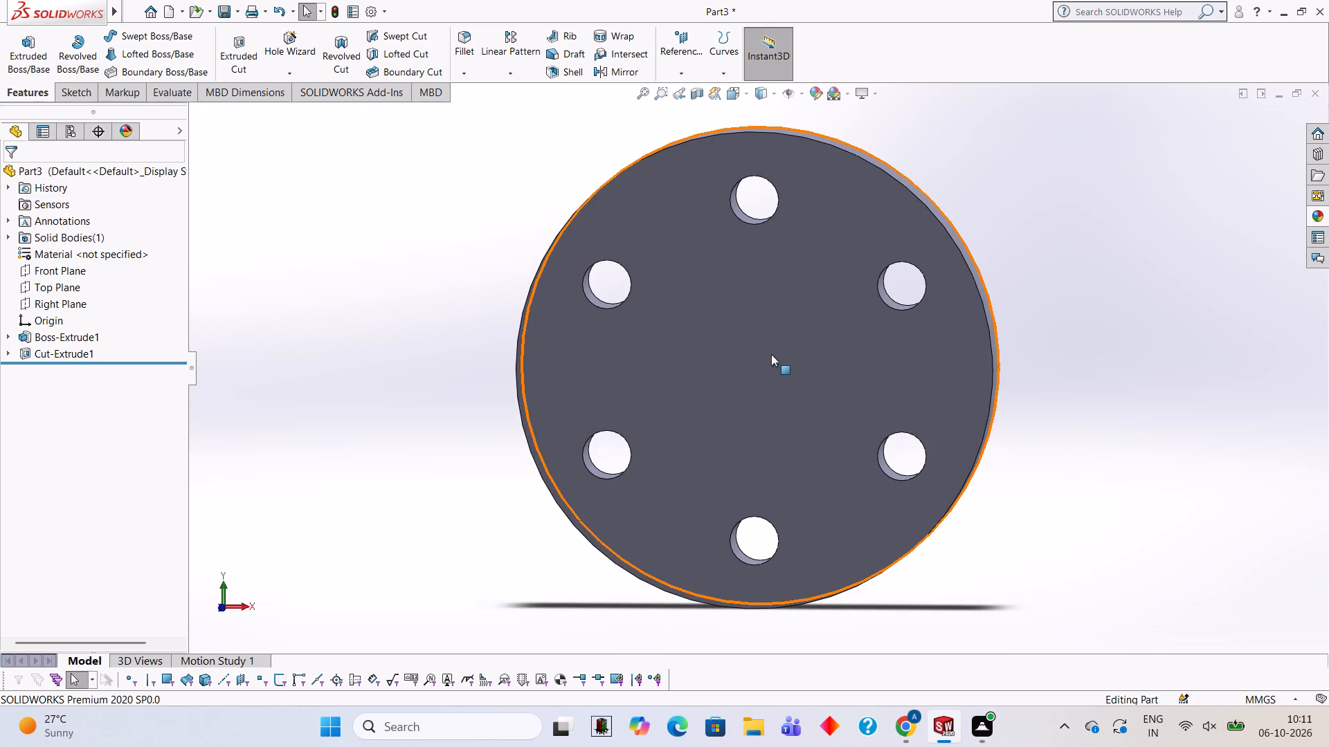
click(762, 354)
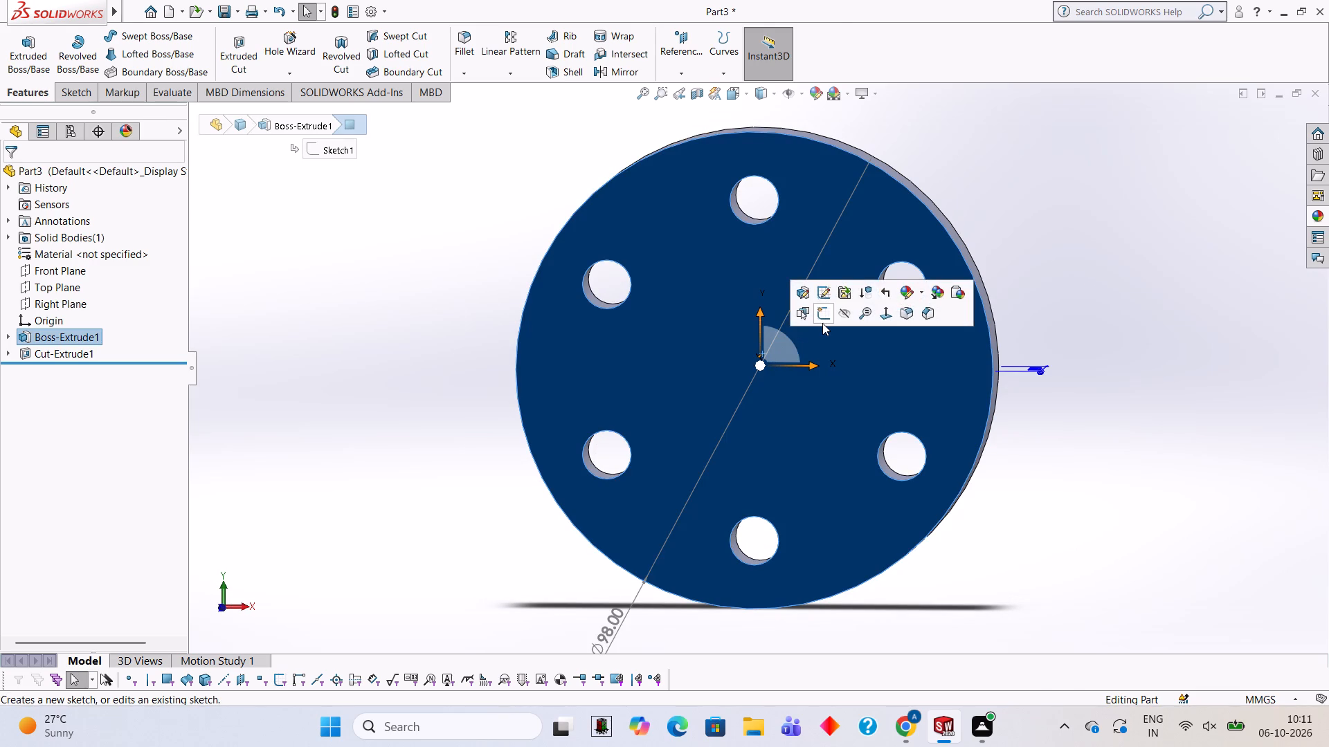
click(822, 323)
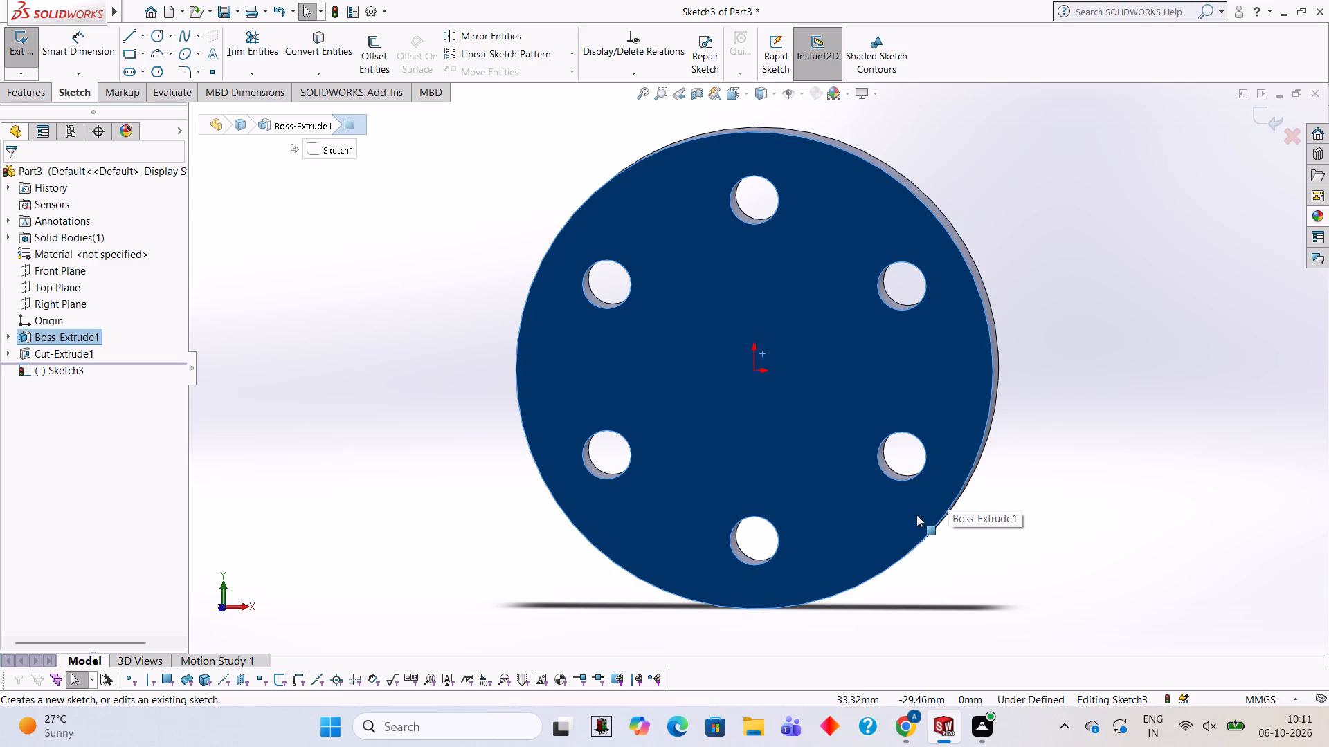
click(159, 33)
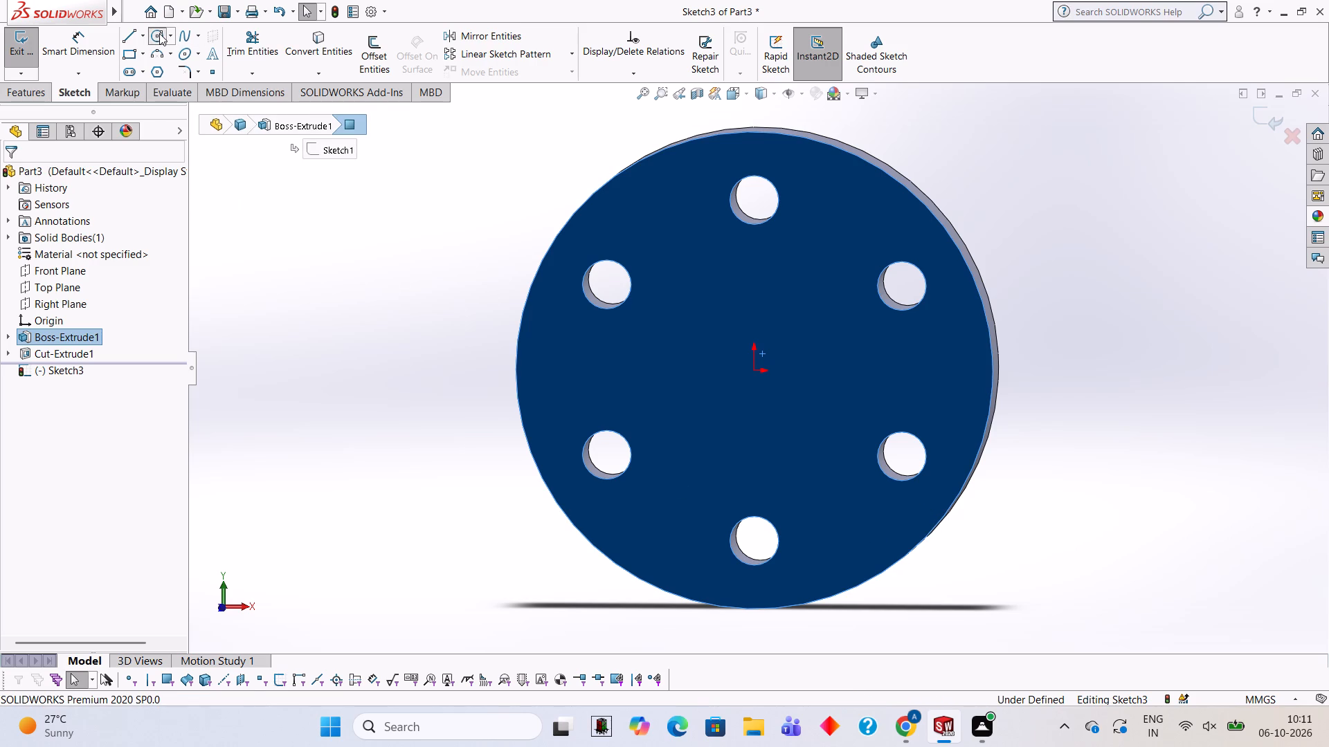
click(755, 370)
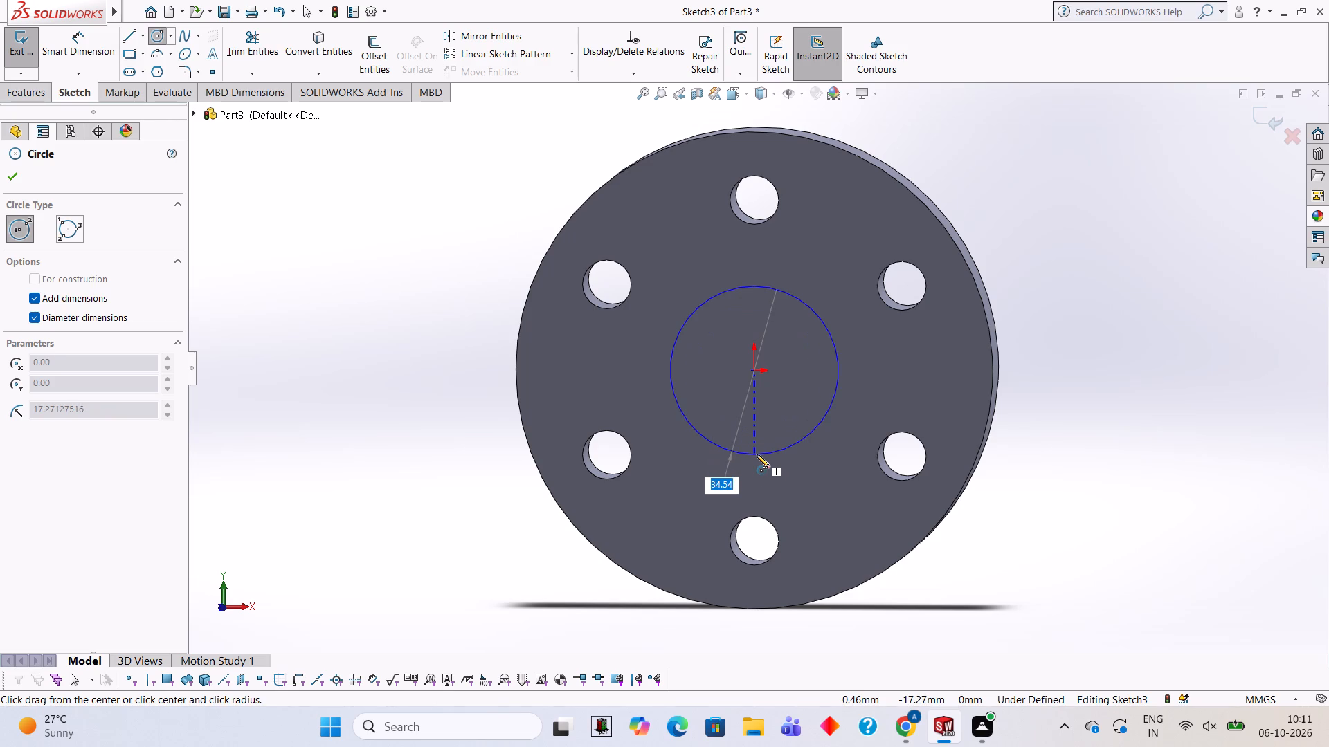
text(50)
key(Return)
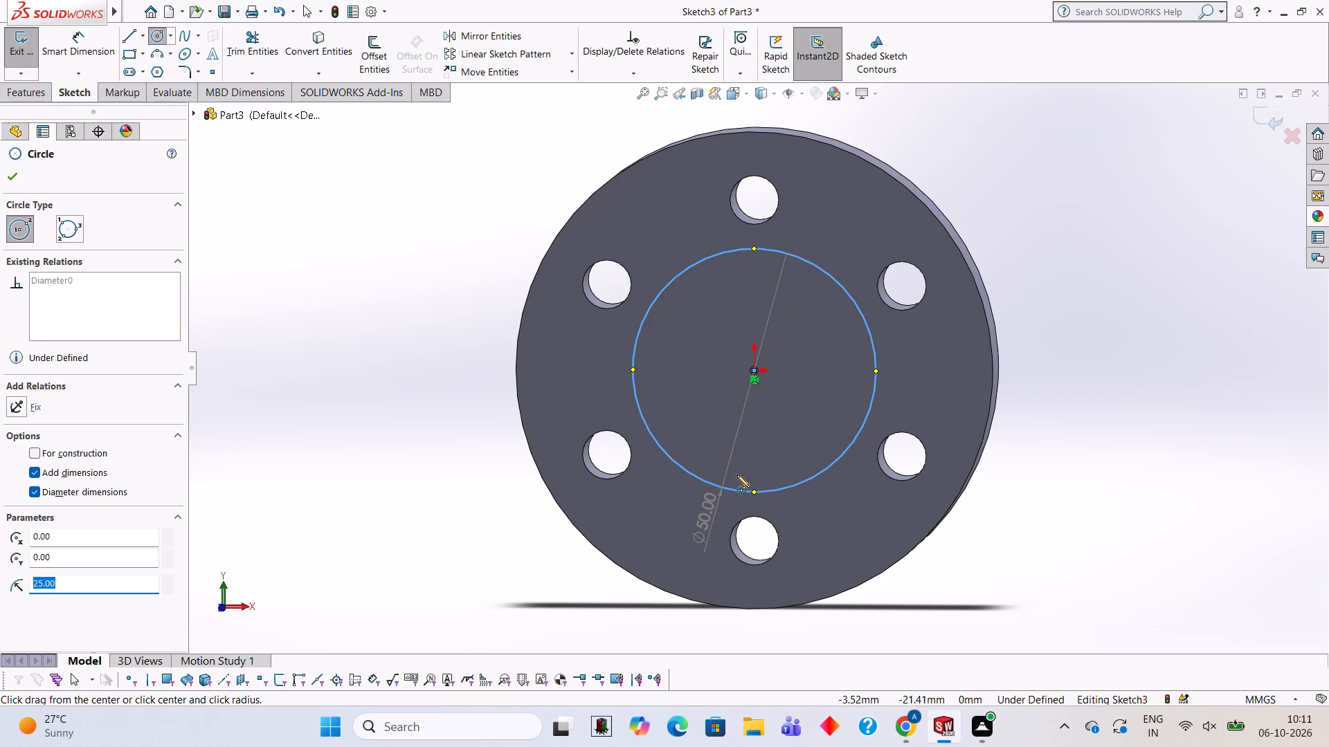
Boss-extrude the 50 mm circle outward from the disc as a blind extrusion 60 mm deep, merged with the body.
middle_drag(741, 400, 744, 369)
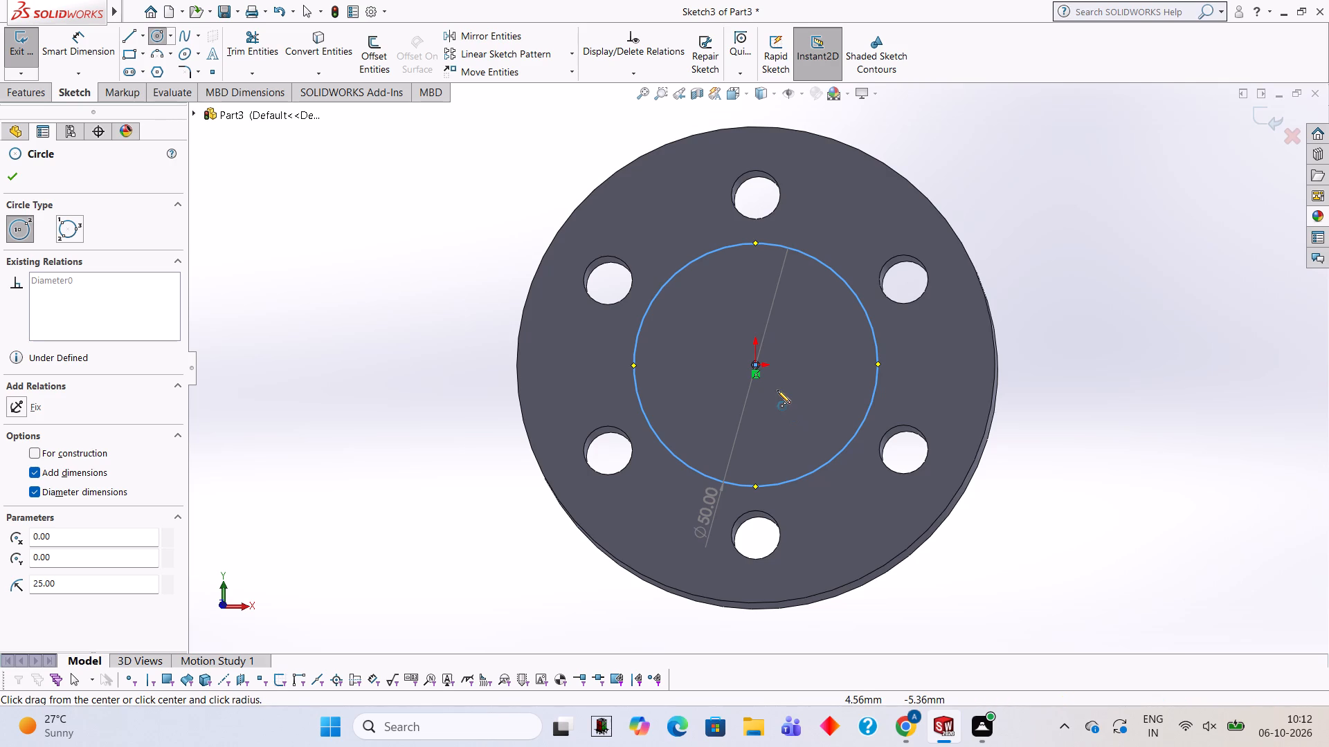
click(42, 84)
click(42, 73)
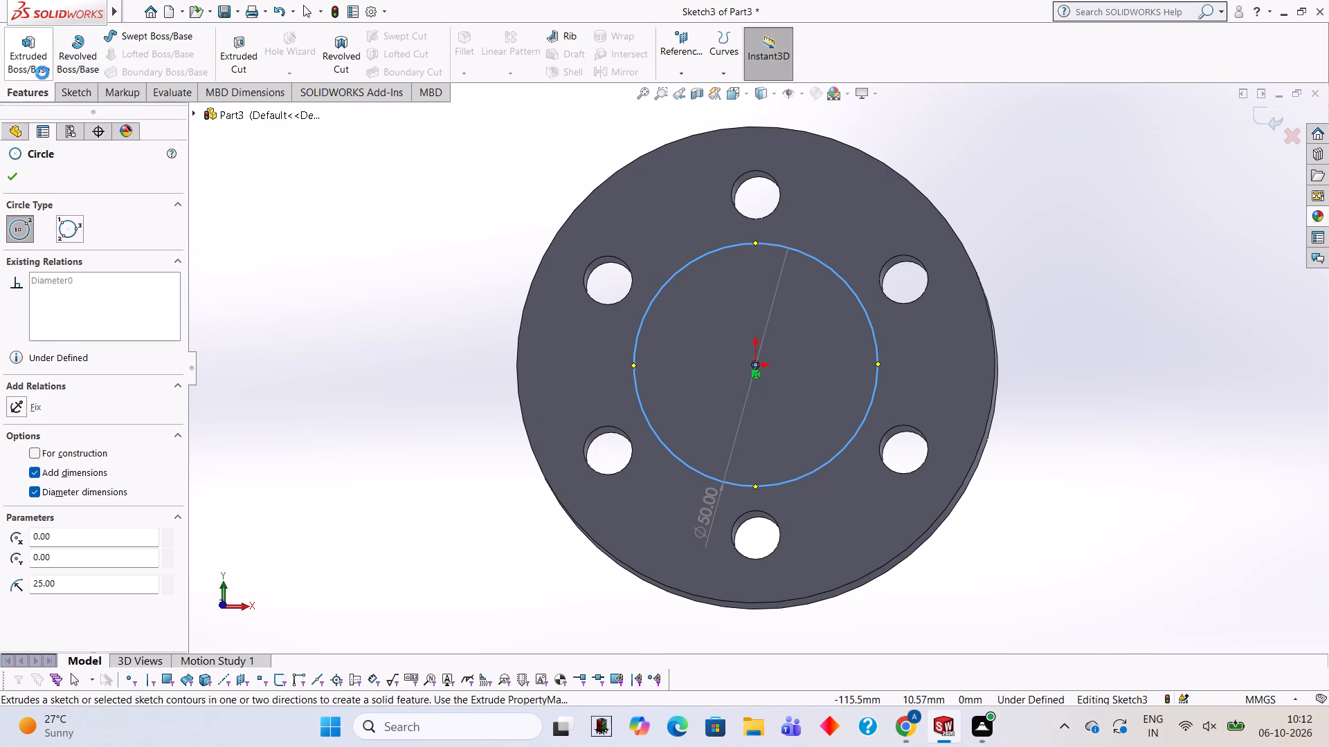
middle_drag(1042, 219, 1017, 217)
scroll(1027, 217, down, 1)
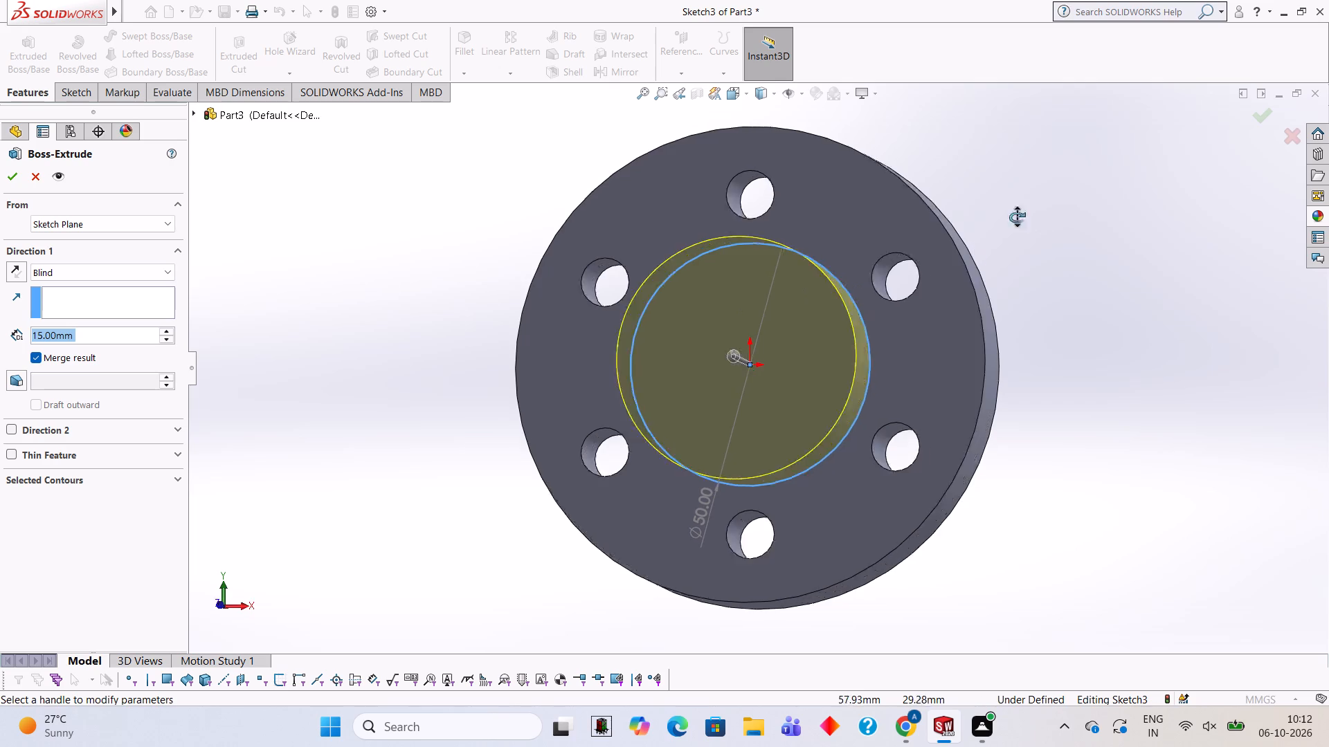
middle_drag(1017, 217, 972, 221)
click(80, 329)
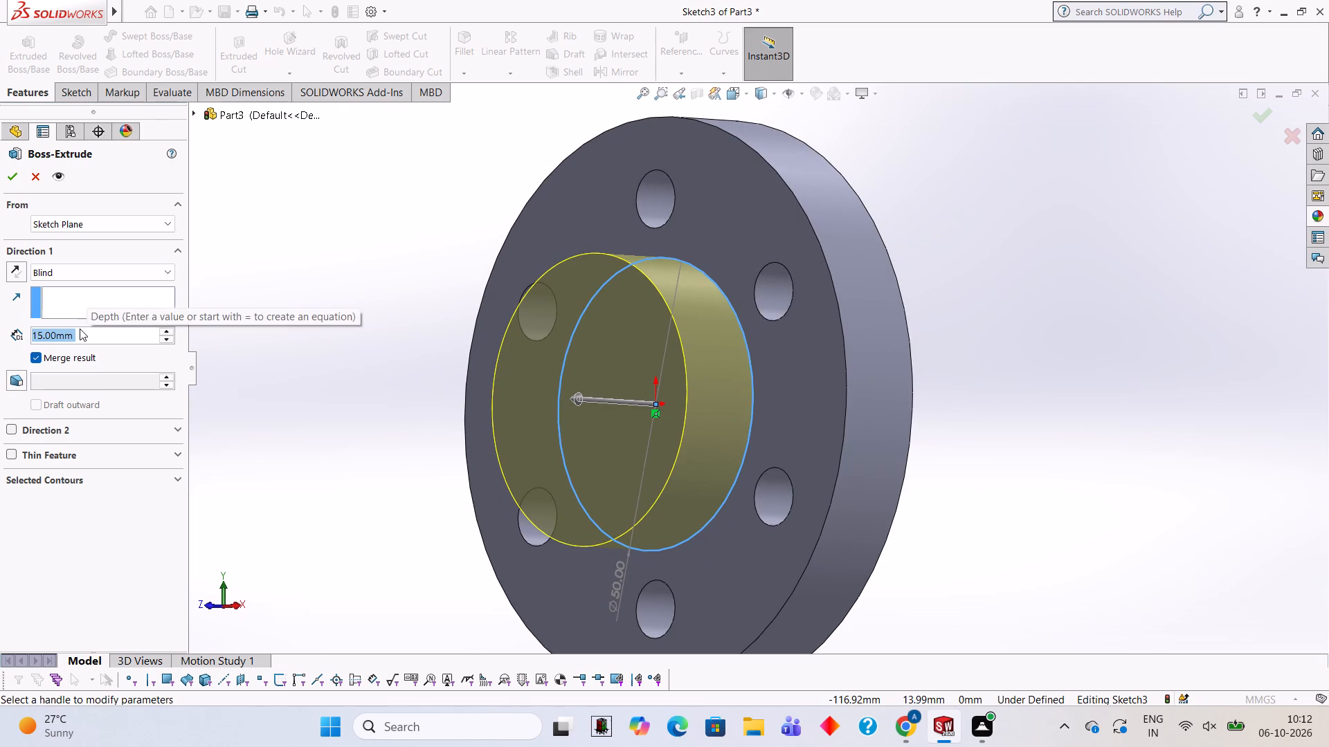
text(30)
key(Return)
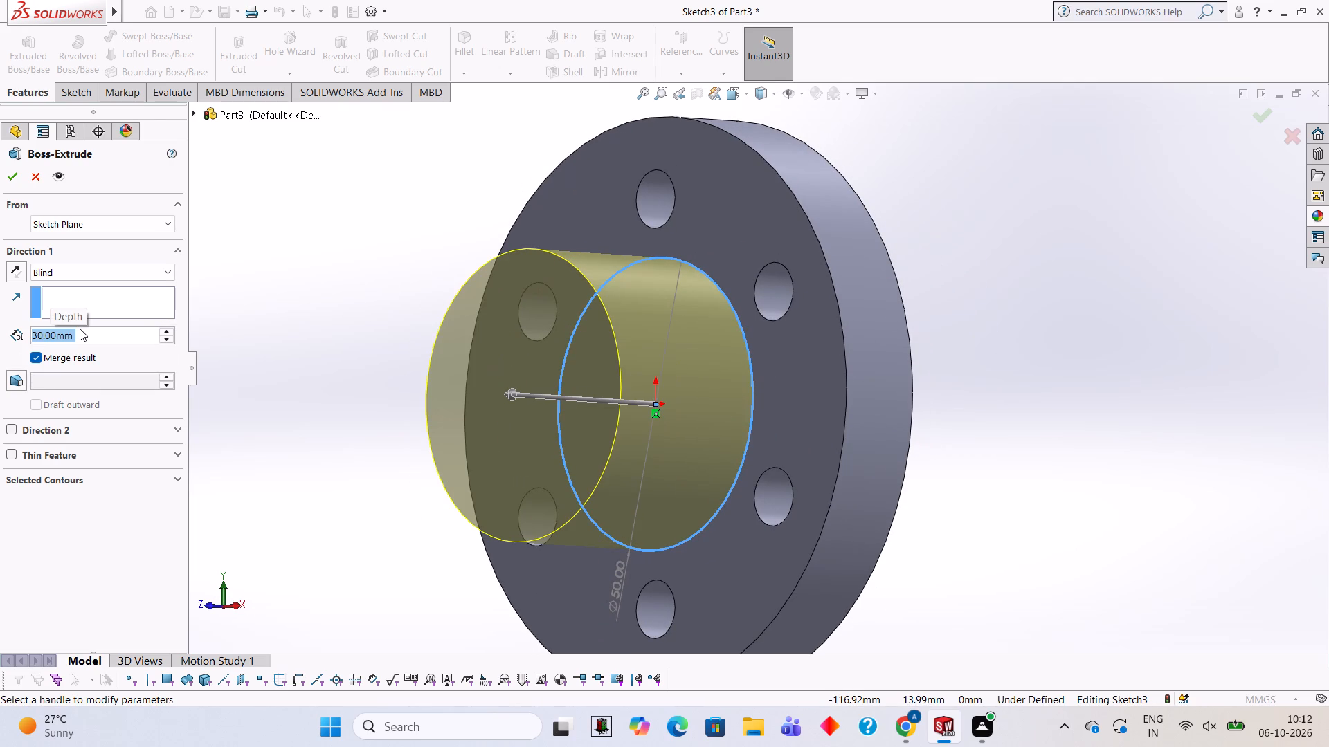
text(60)
key(Return)
scroll(651, 390, up, 1)
scroll(687, 318, up, 2)
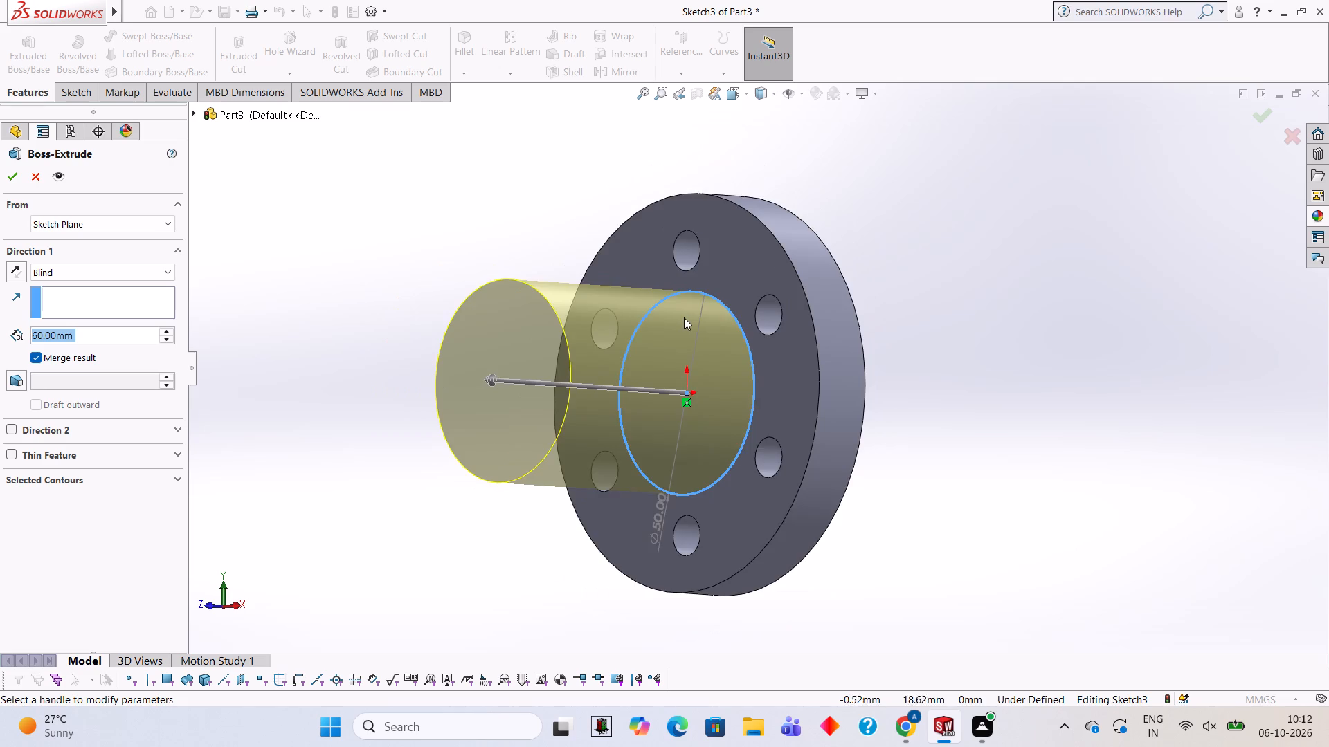
middle_drag(646, 320, 591, 325)
click(12, 169)
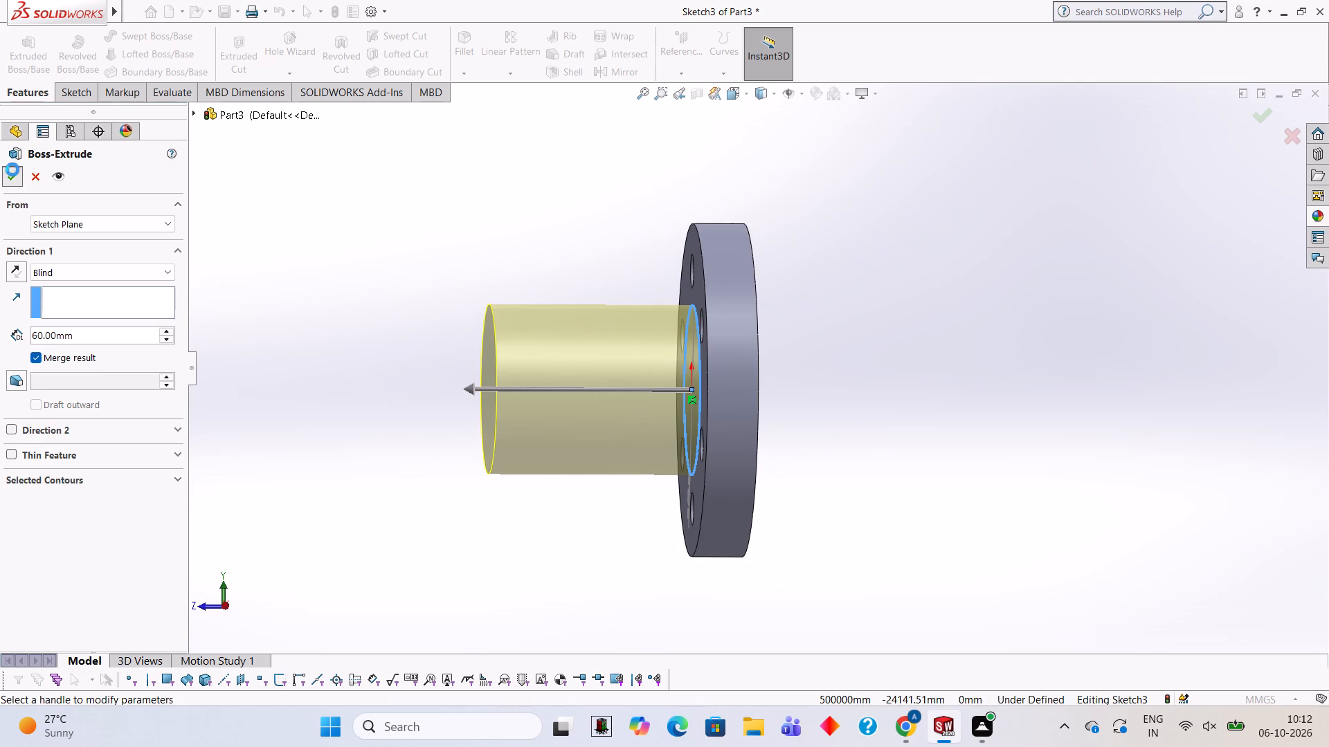
click(355, 313)
Start a sketch on the cylindrical boss's end face and draw a 60 mm diameter circle centred on the origin.
middle_drag(426, 346, 562, 373)
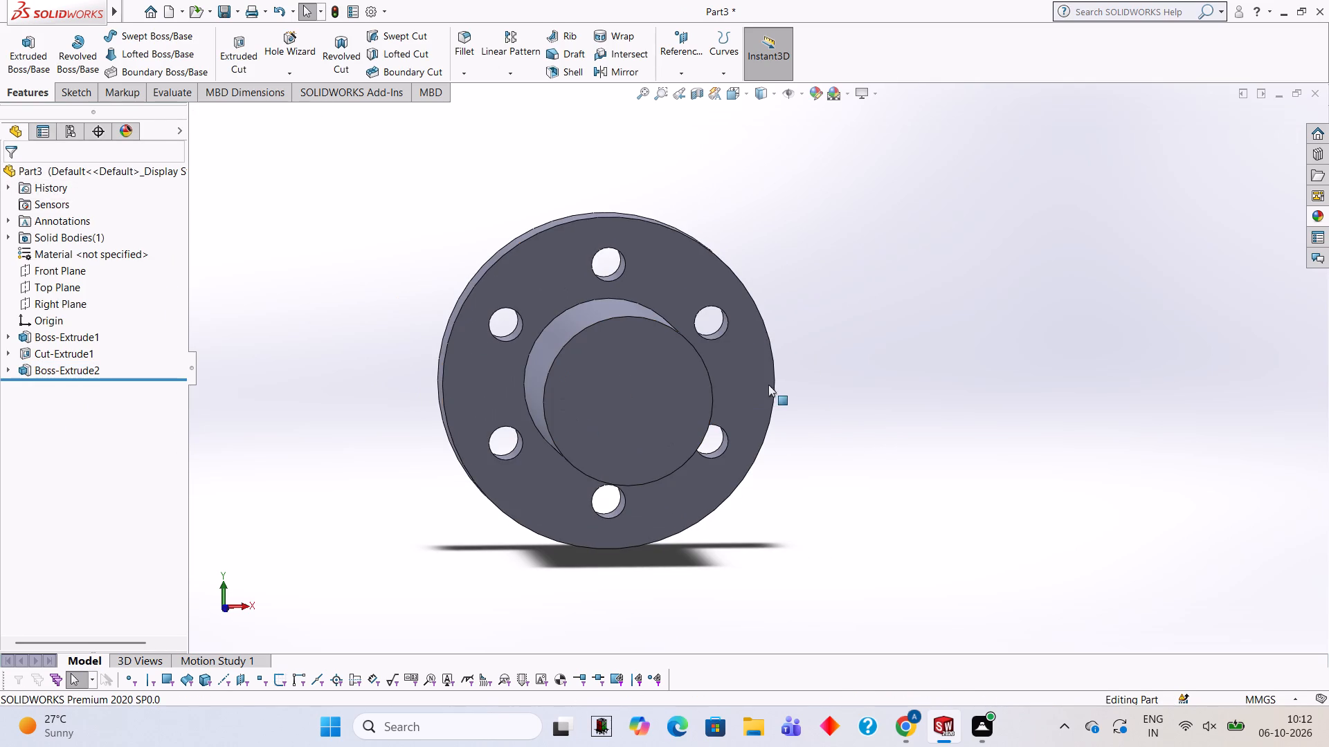
middle_drag(903, 349, 875, 326)
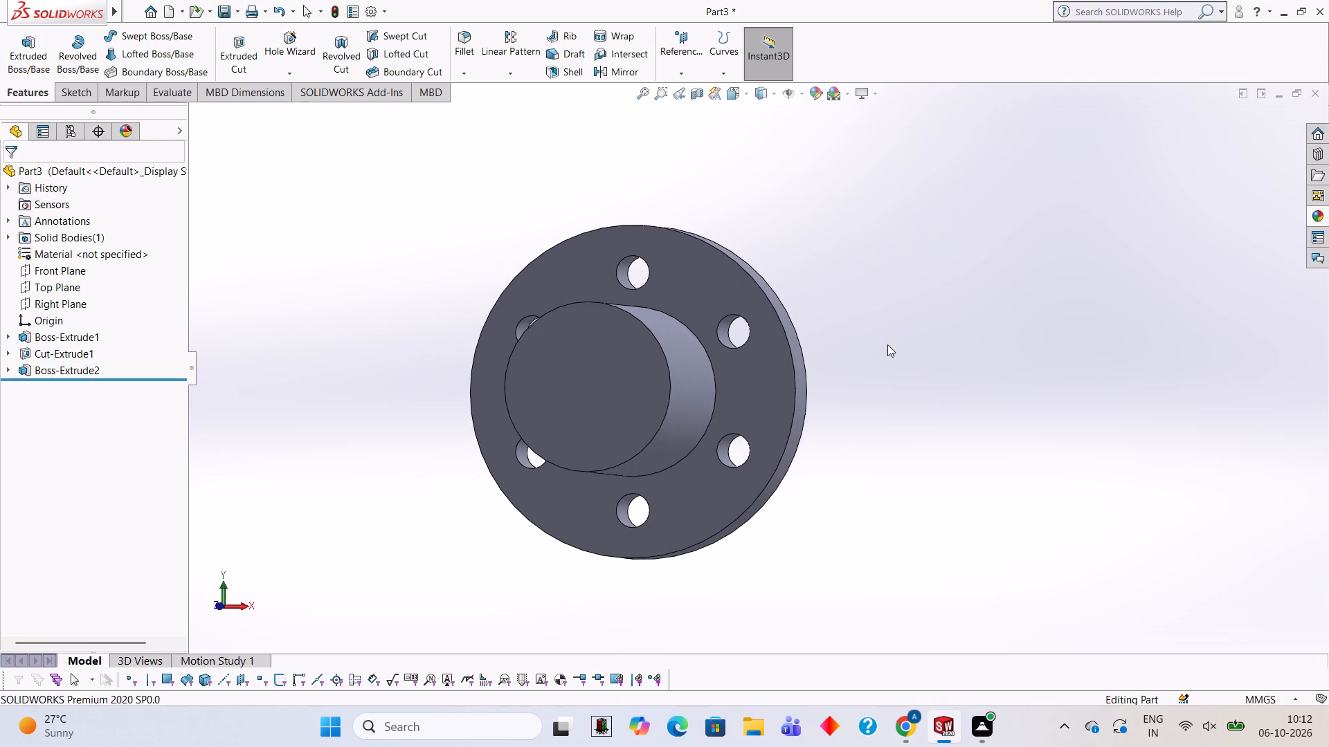
click(577, 387)
click(643, 349)
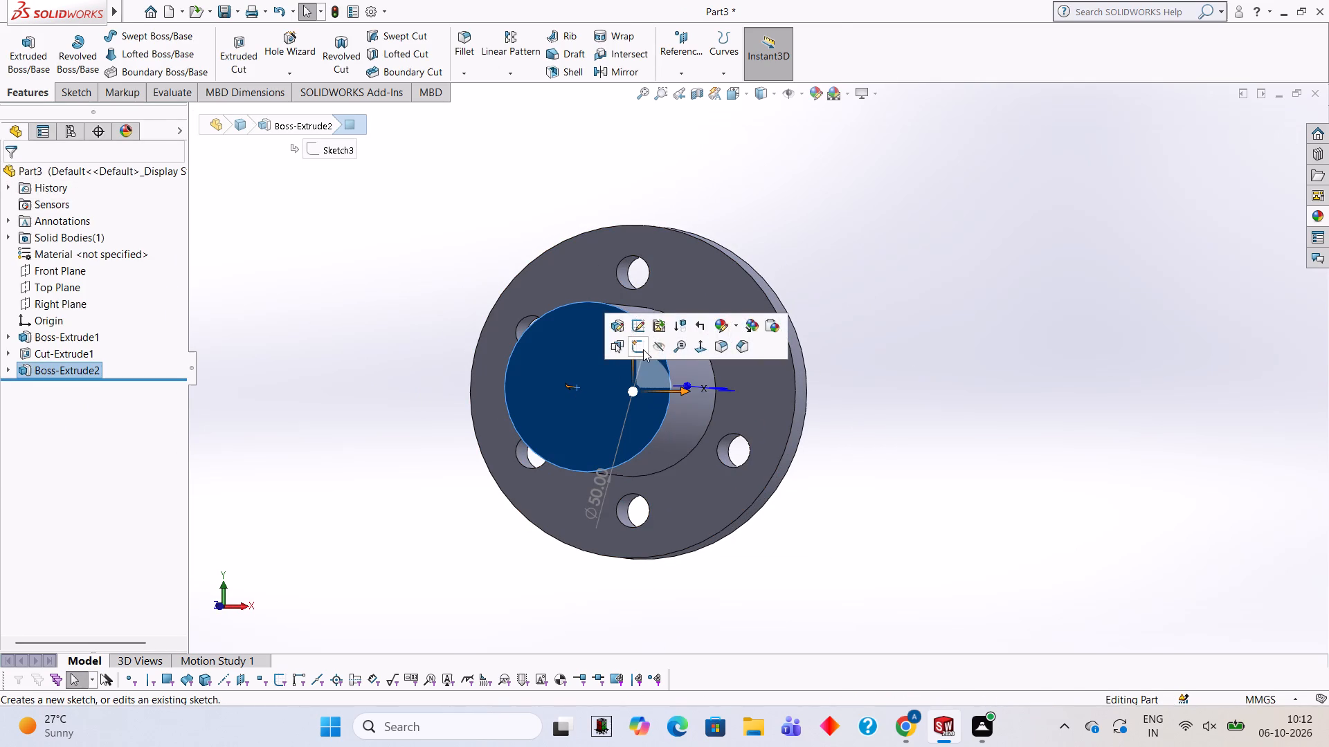
key(ctrl+8)
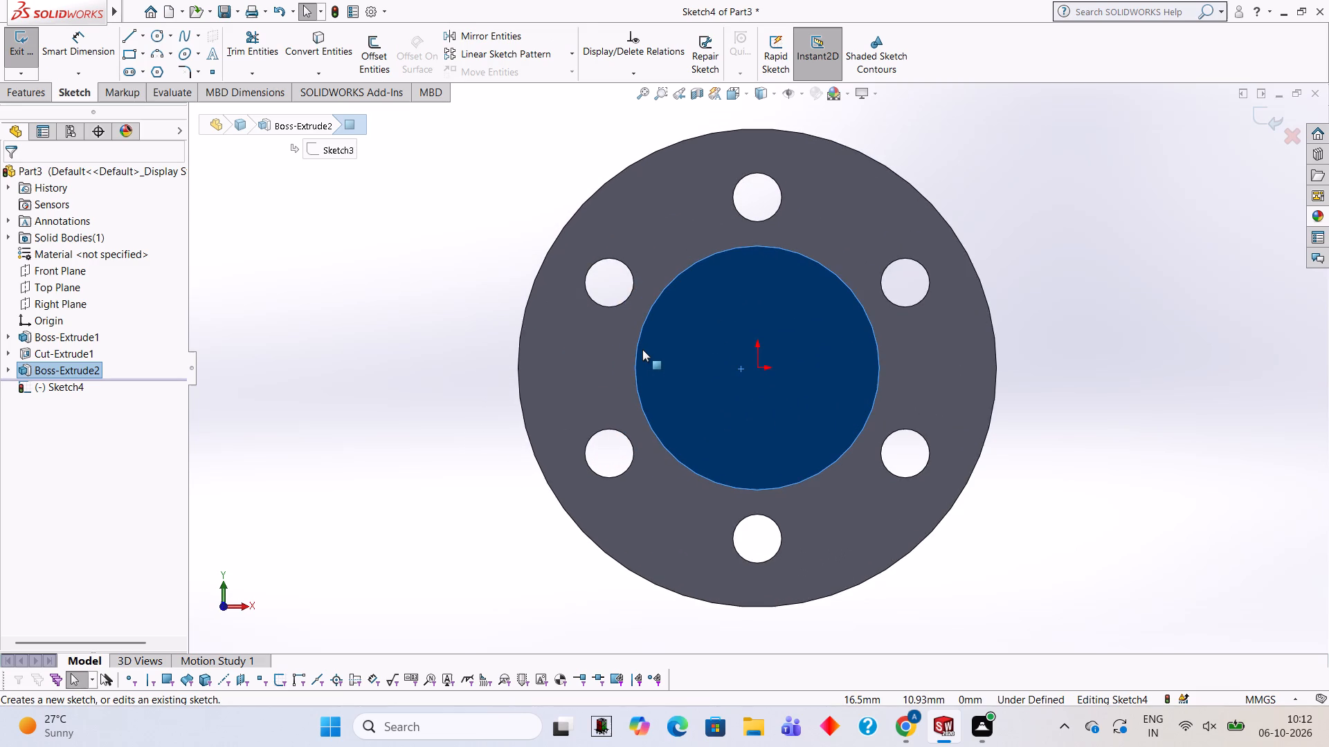
click(156, 37)
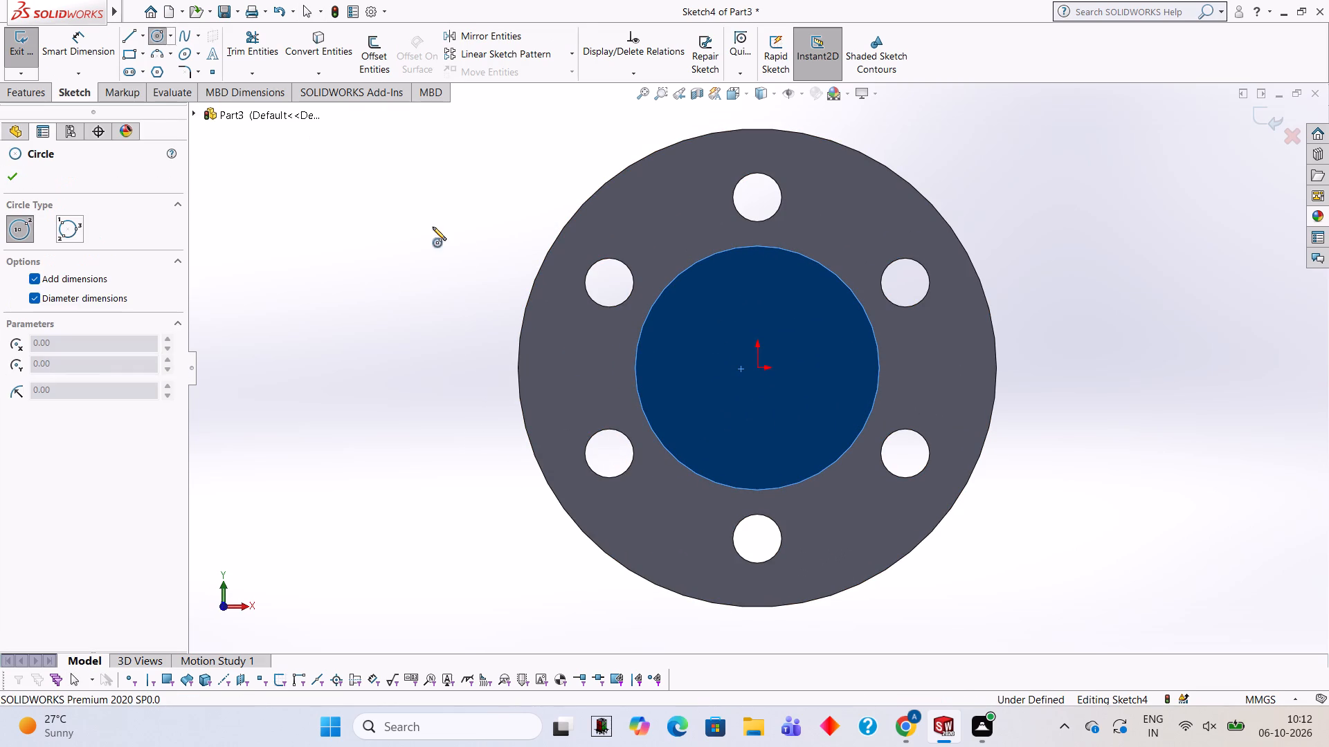
click(757, 367)
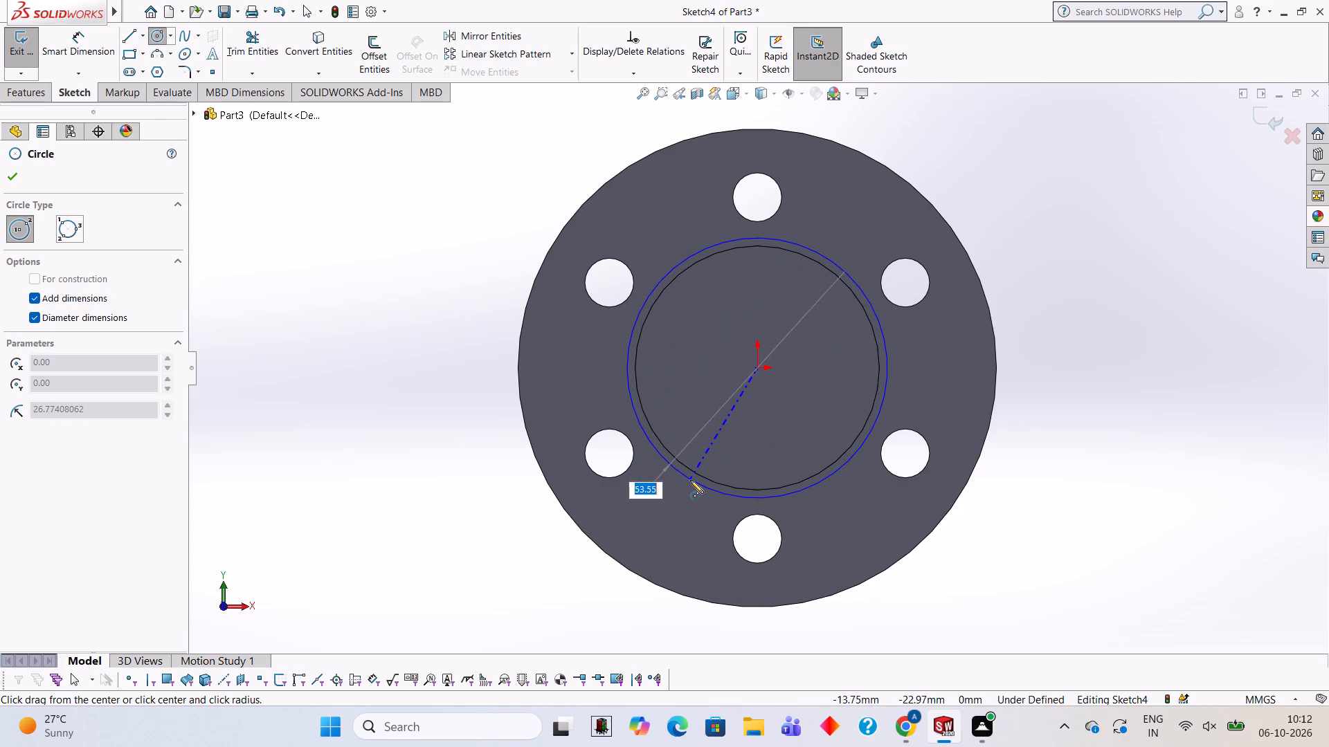
text(60)
key(Return)
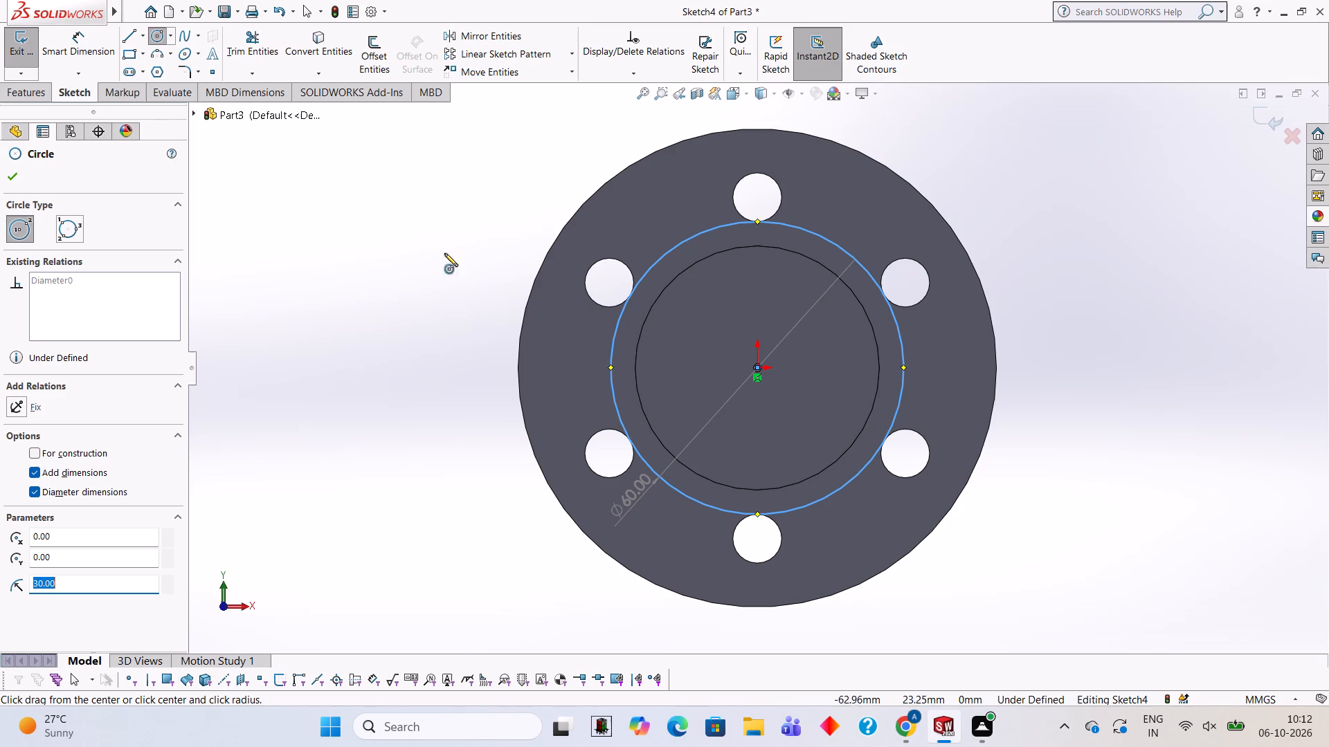
Draw two 50 mm vertical lines from the origin, one straight up and one straight down.
click(127, 36)
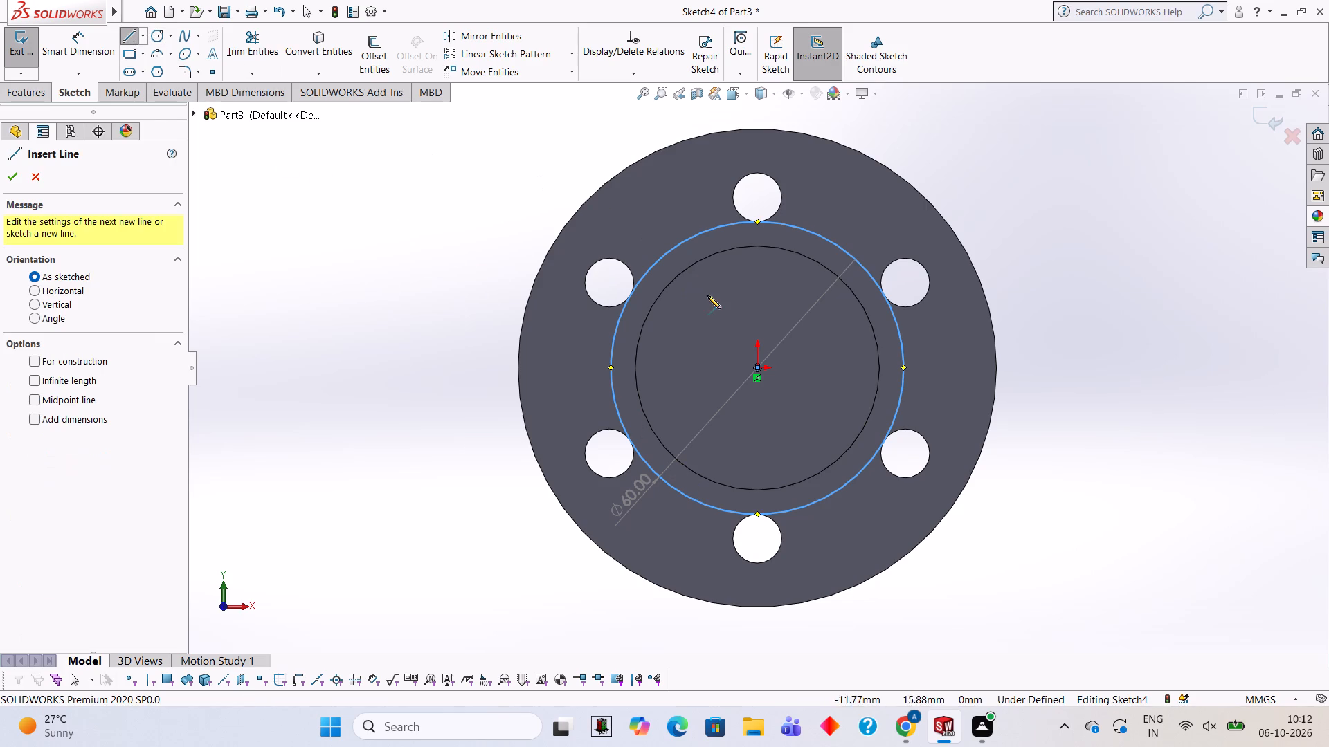
click(759, 367)
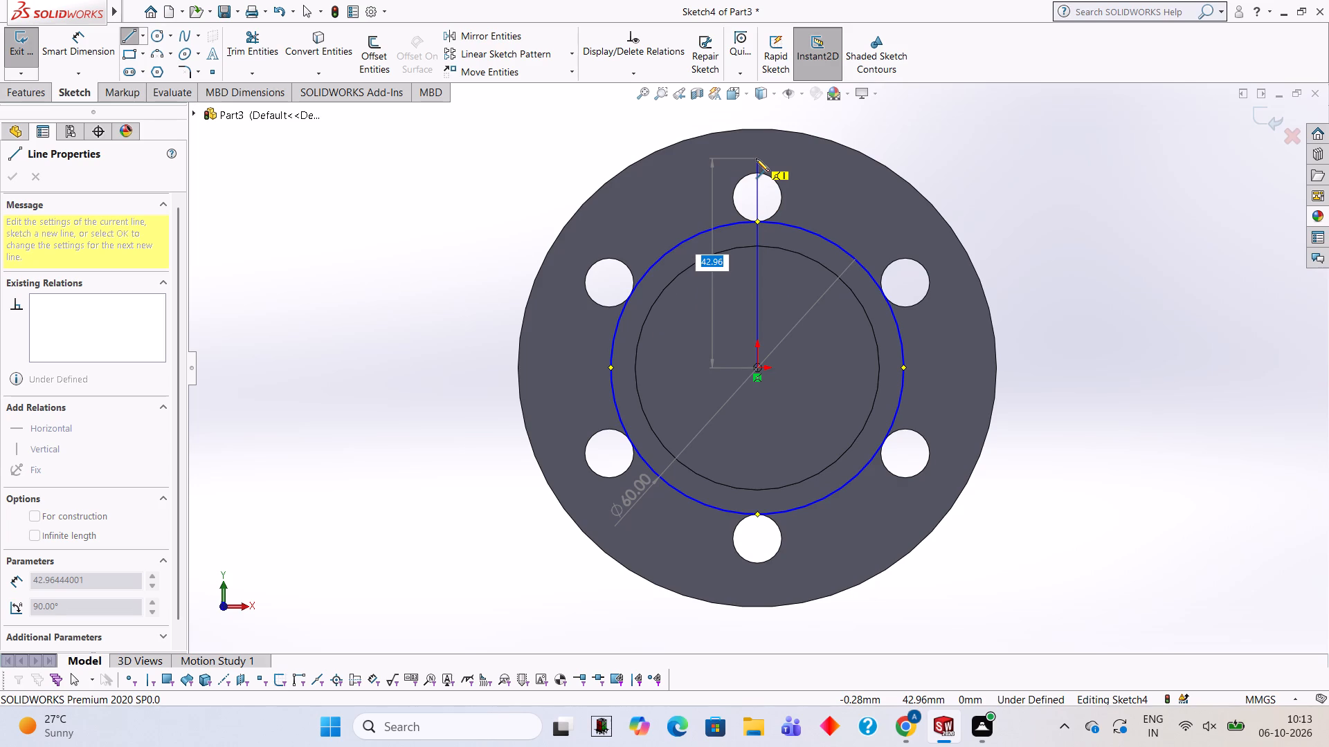
text(50)
key(Return)
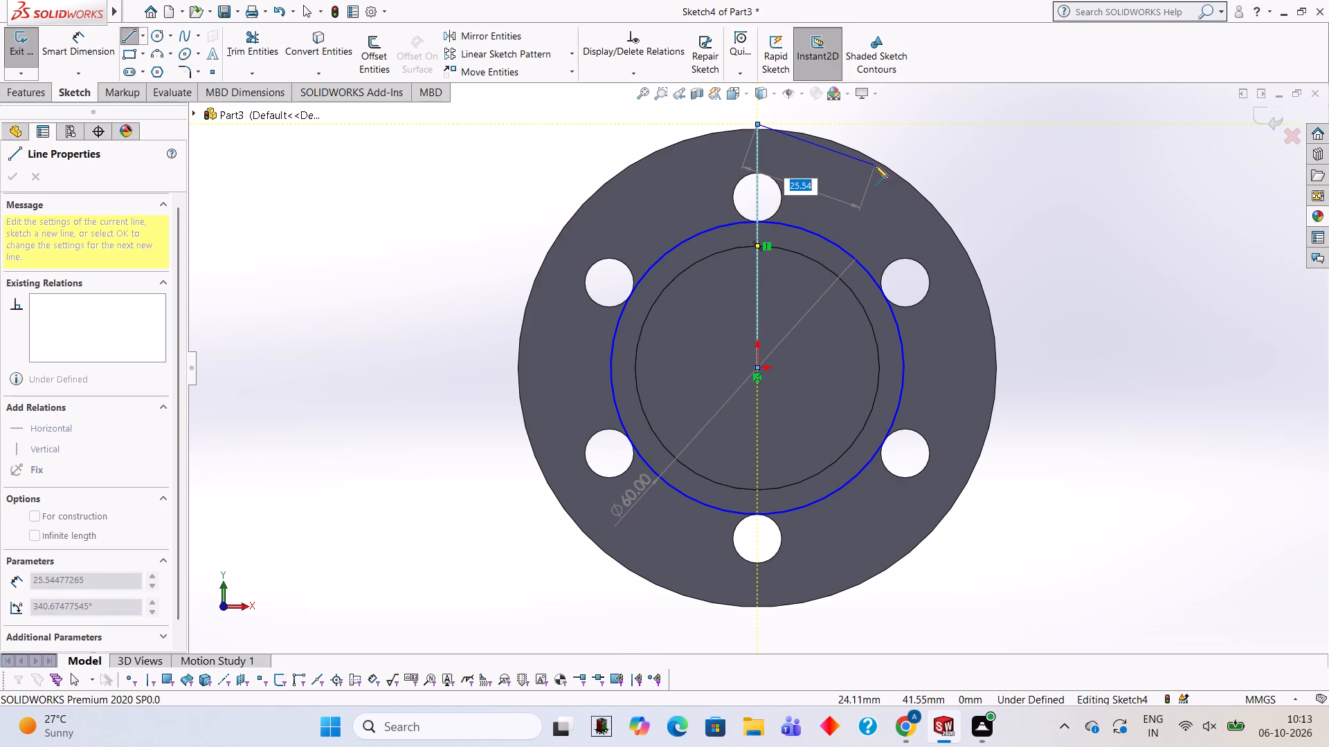
key(Escape)
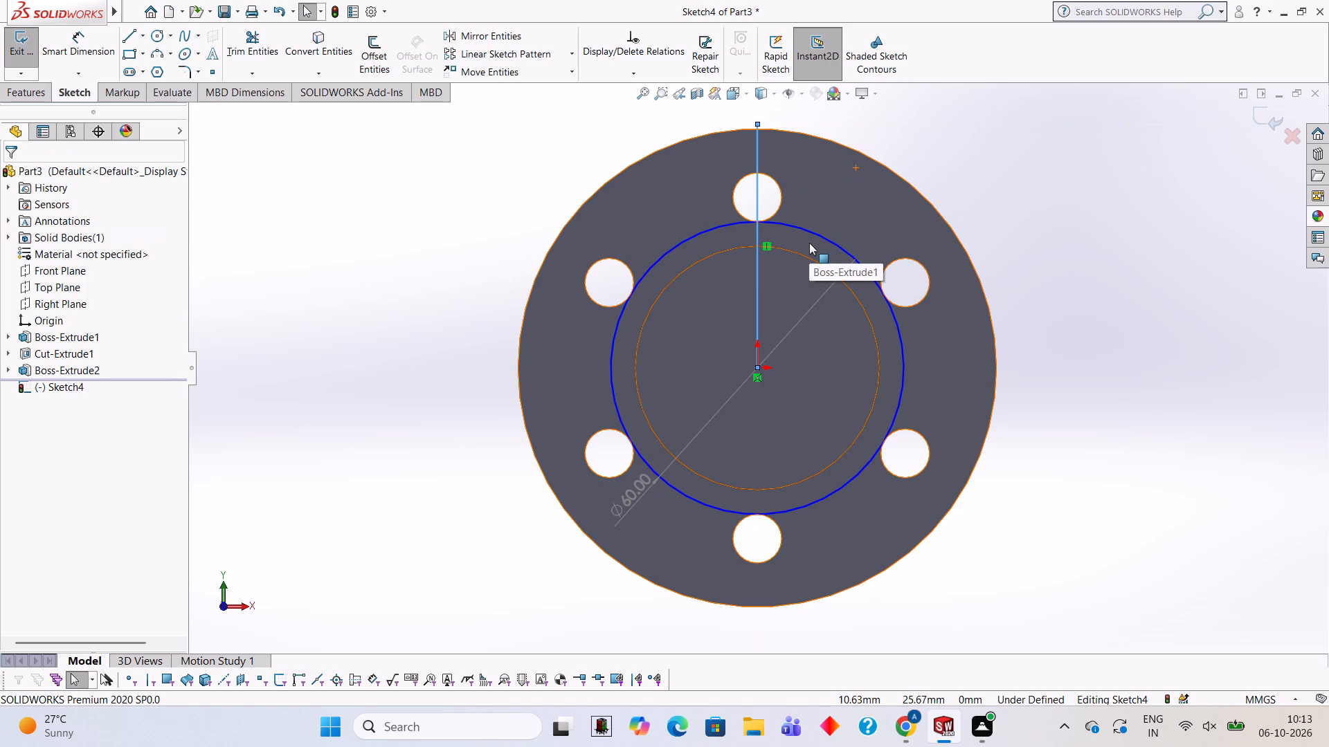
click(125, 33)
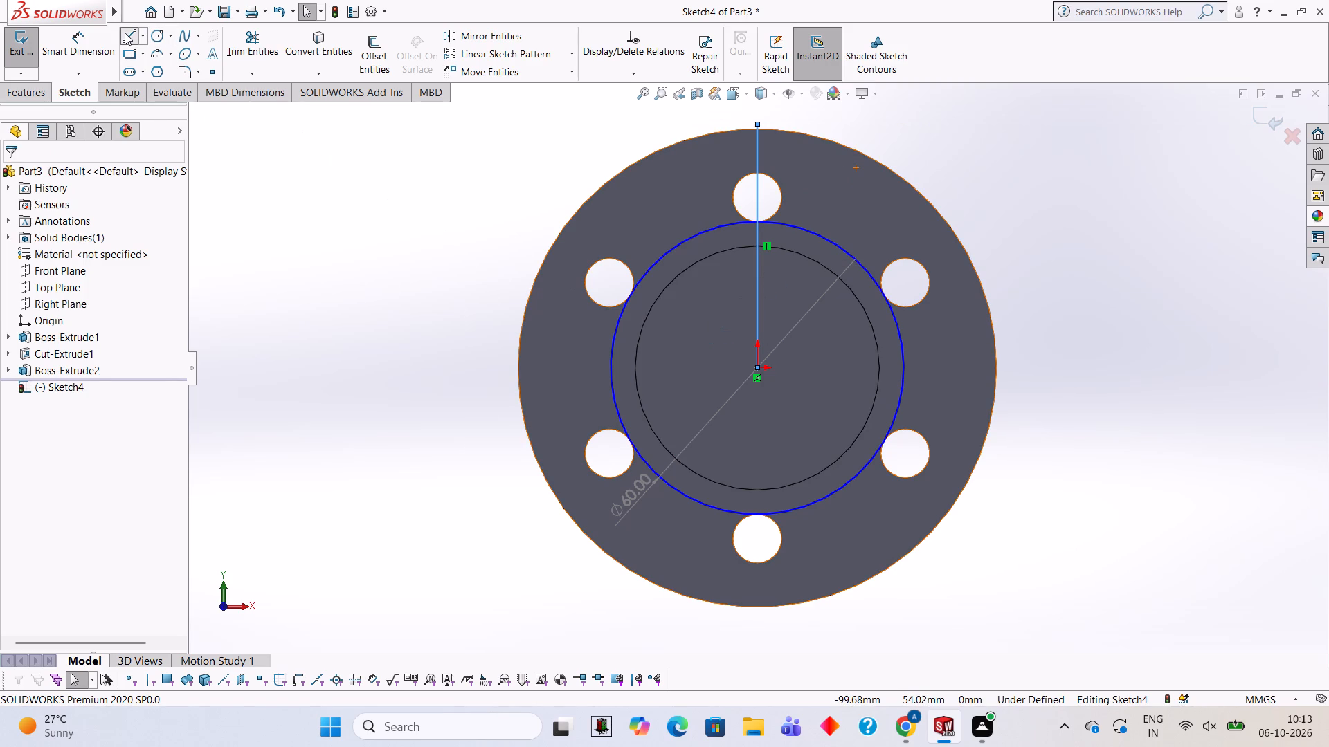
click(754, 366)
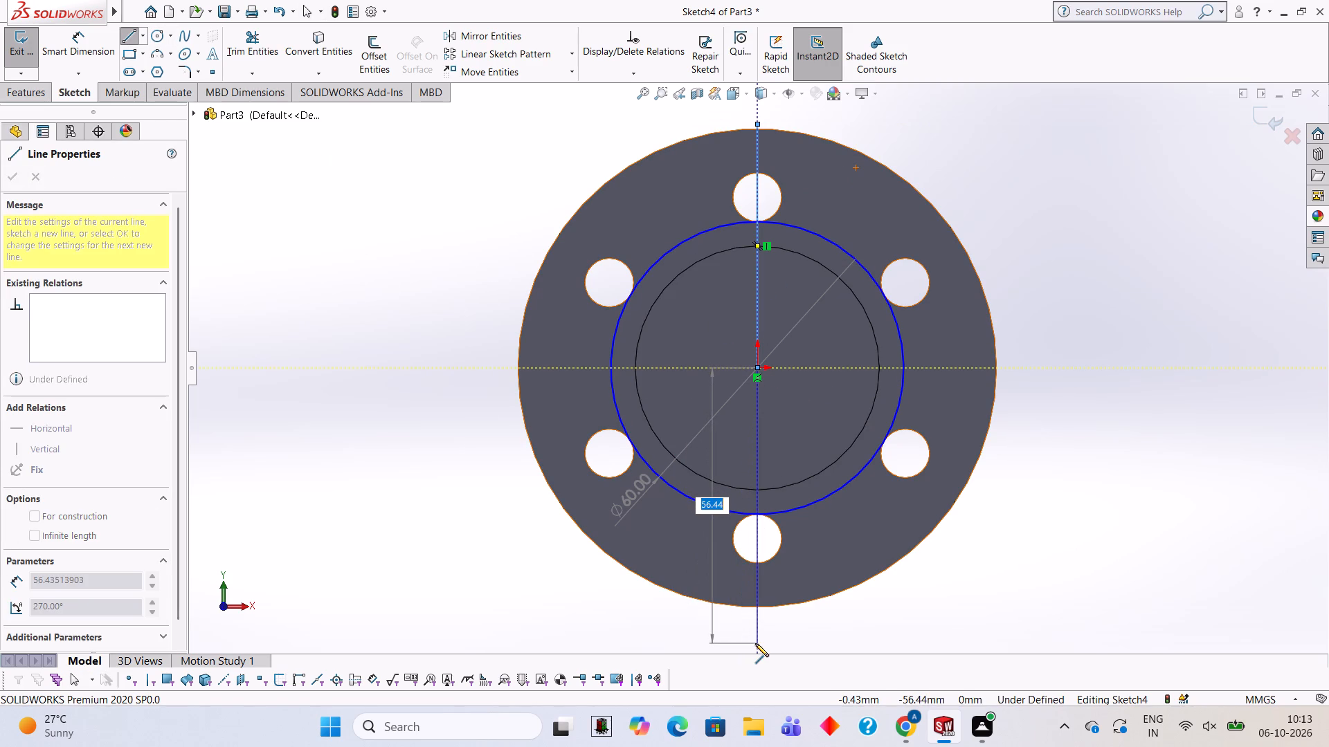
text(50)
key(Return)
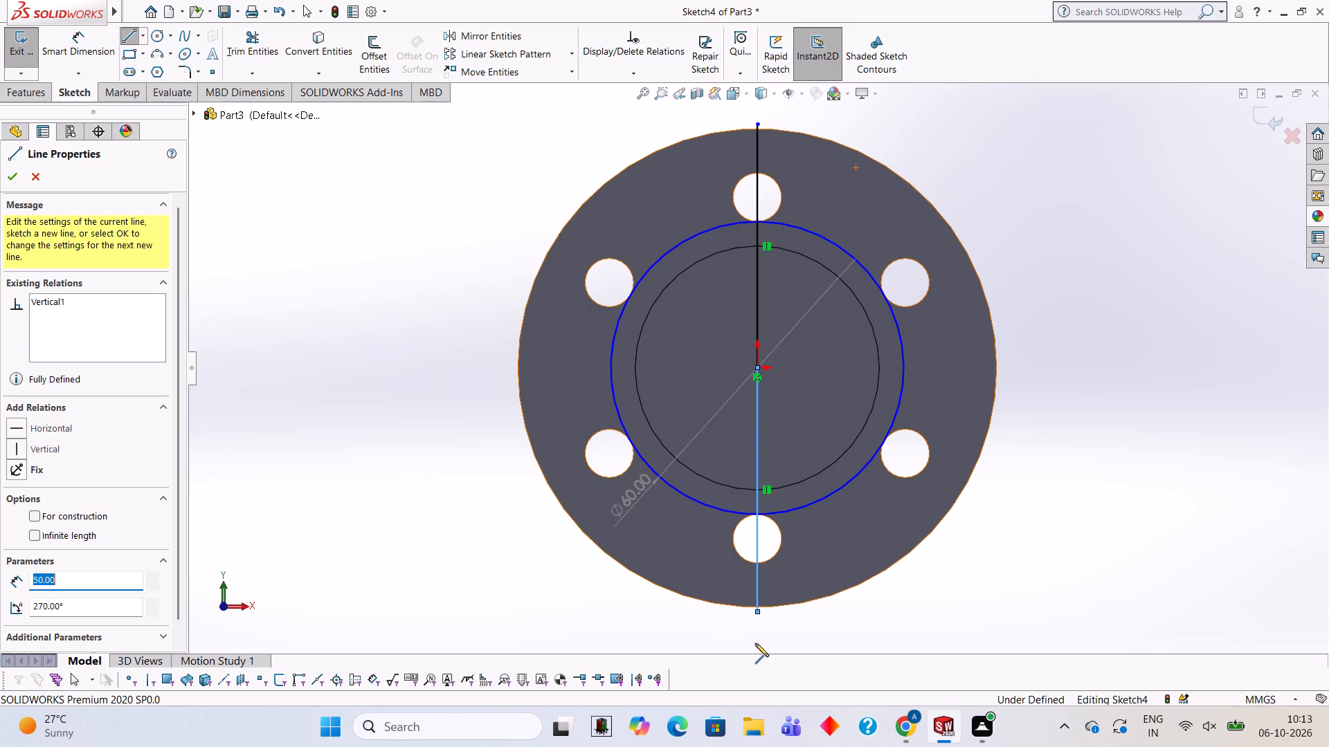
key(Escape)
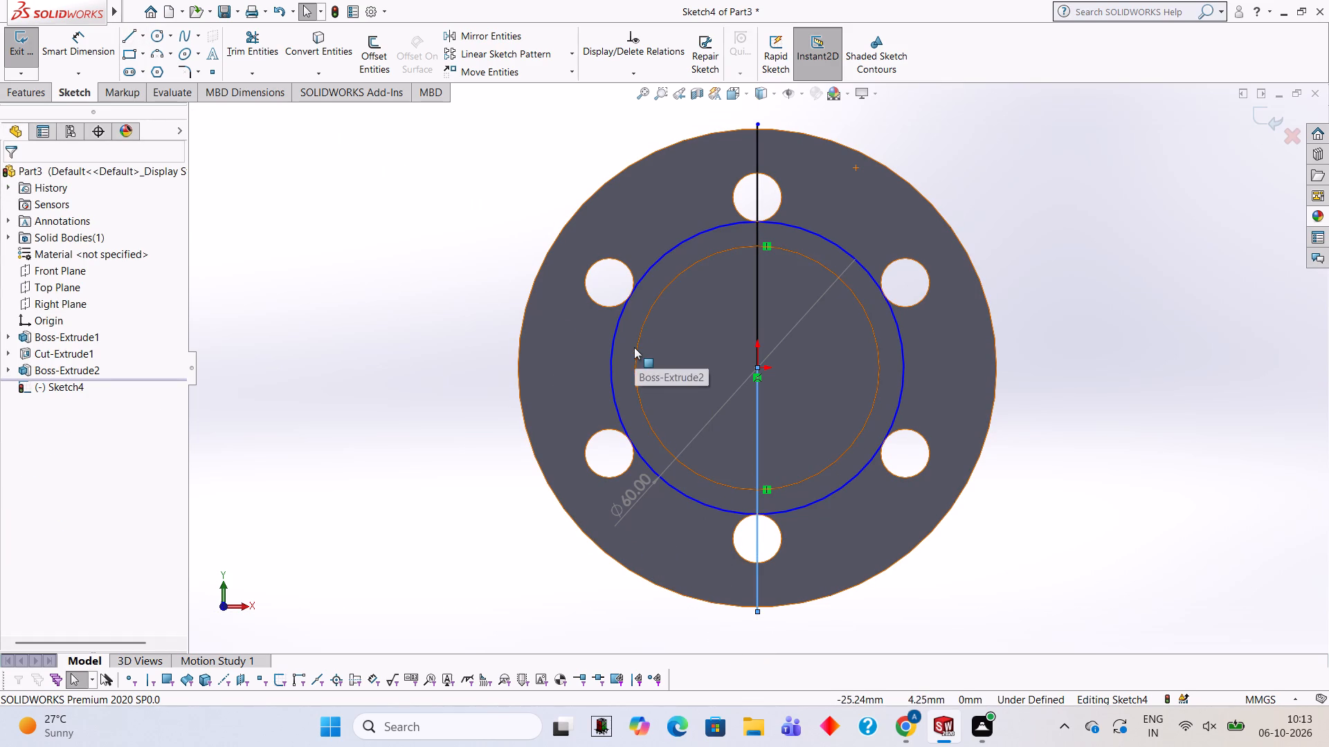
Draw a 30 mm diameter circle centred on the outer end of each of the two vertical lines.
click(163, 33)
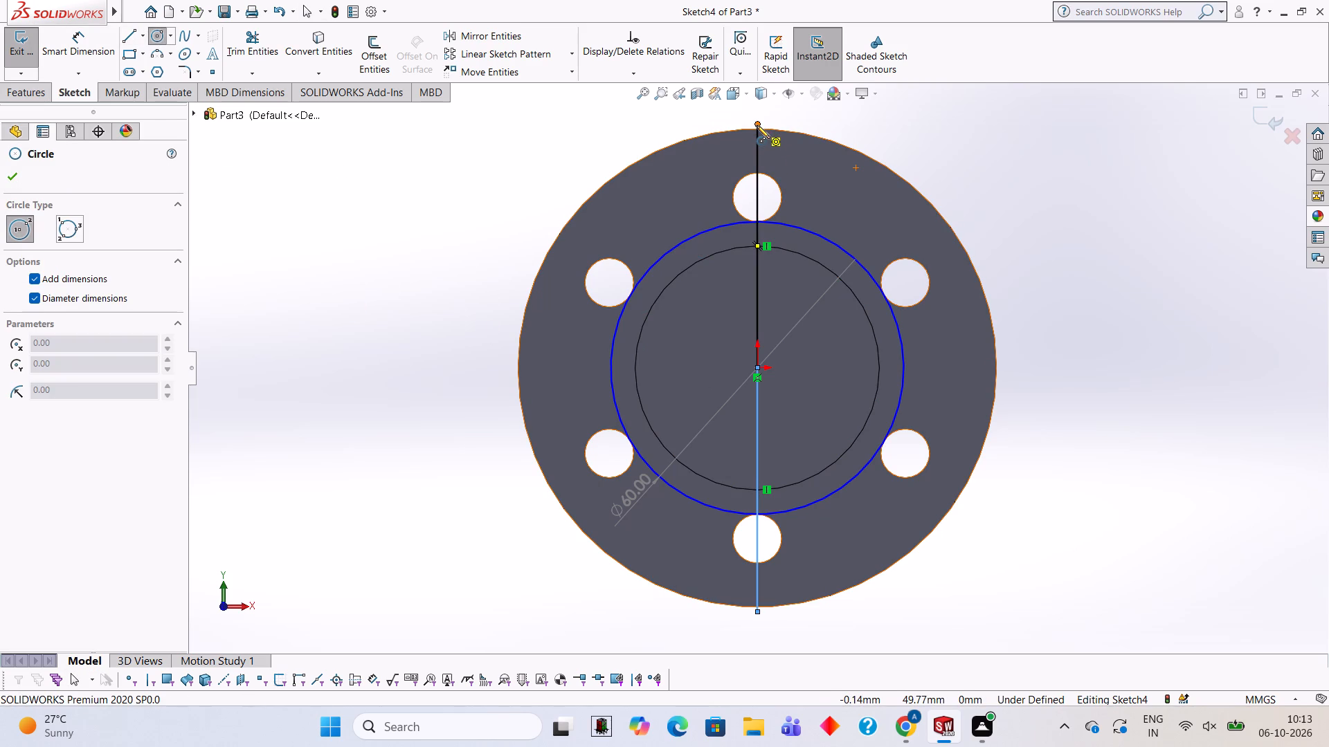
click(757, 124)
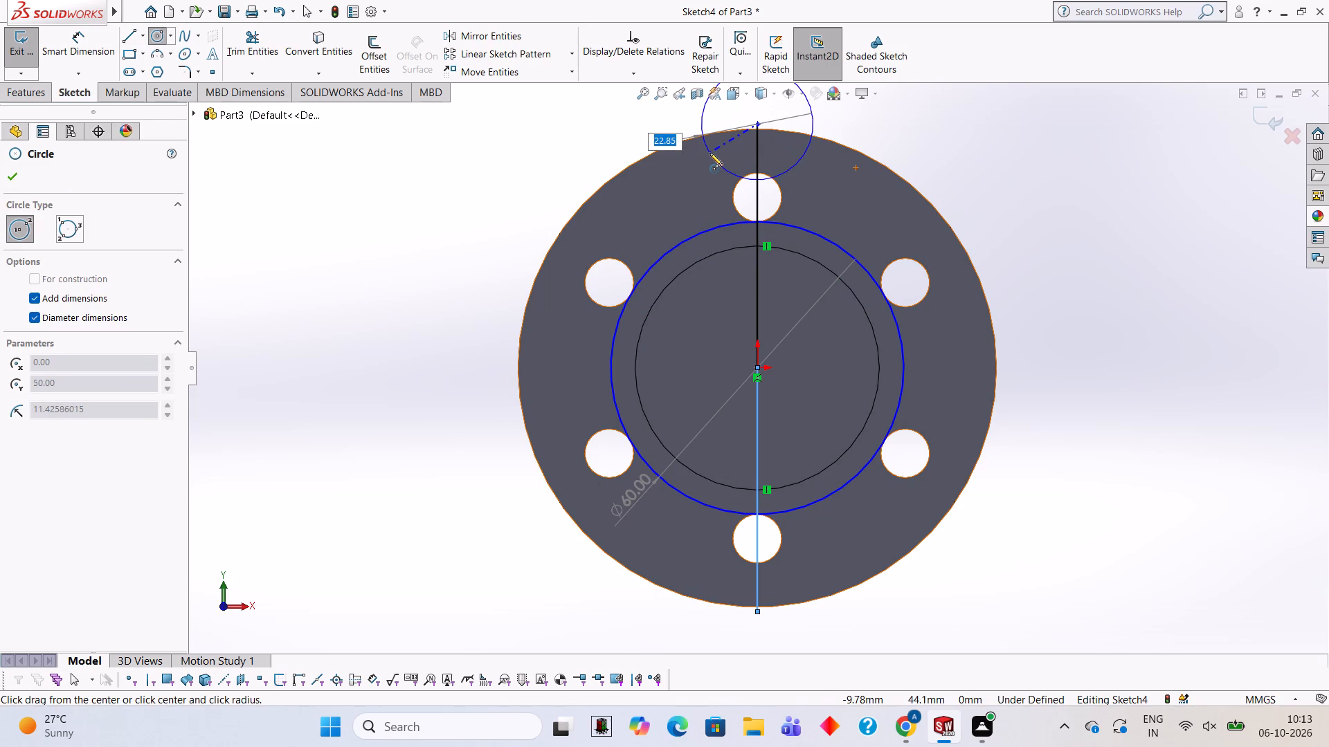
text(30)
key(Return)
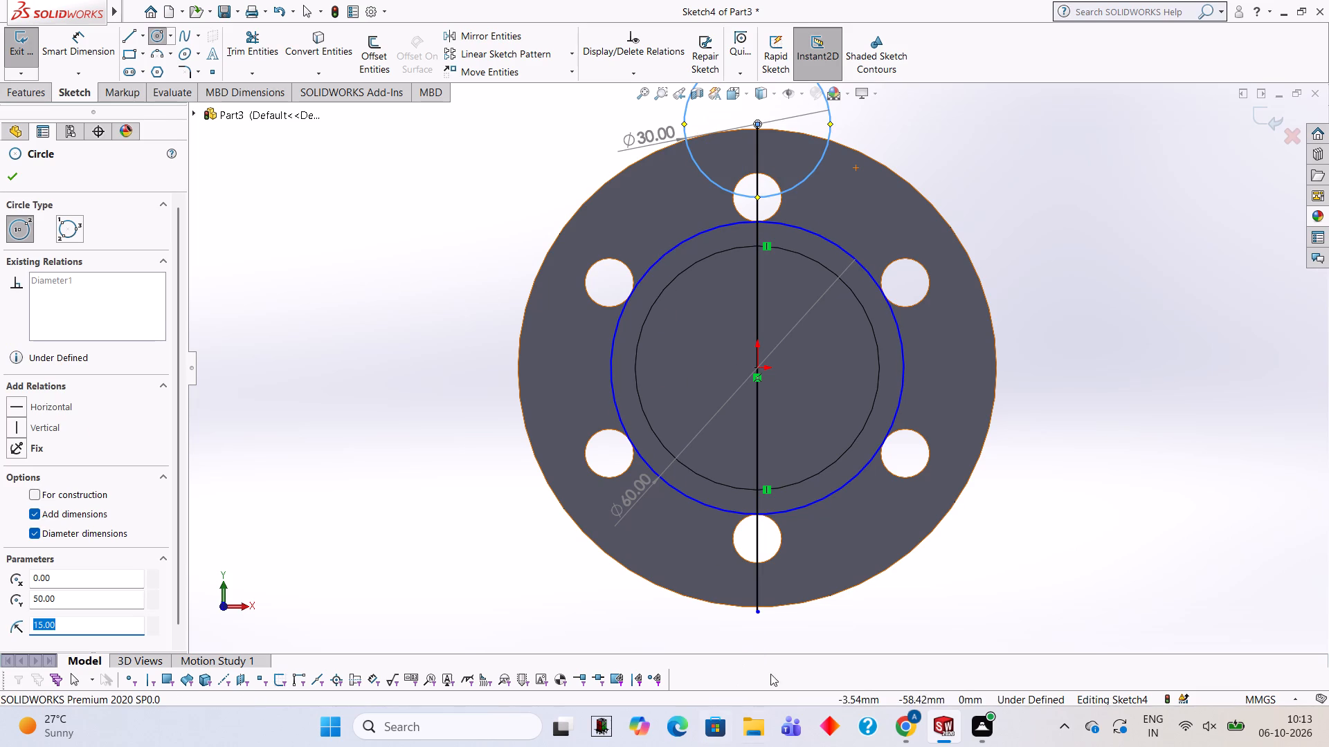
click(758, 613)
text(30)
key(Return)
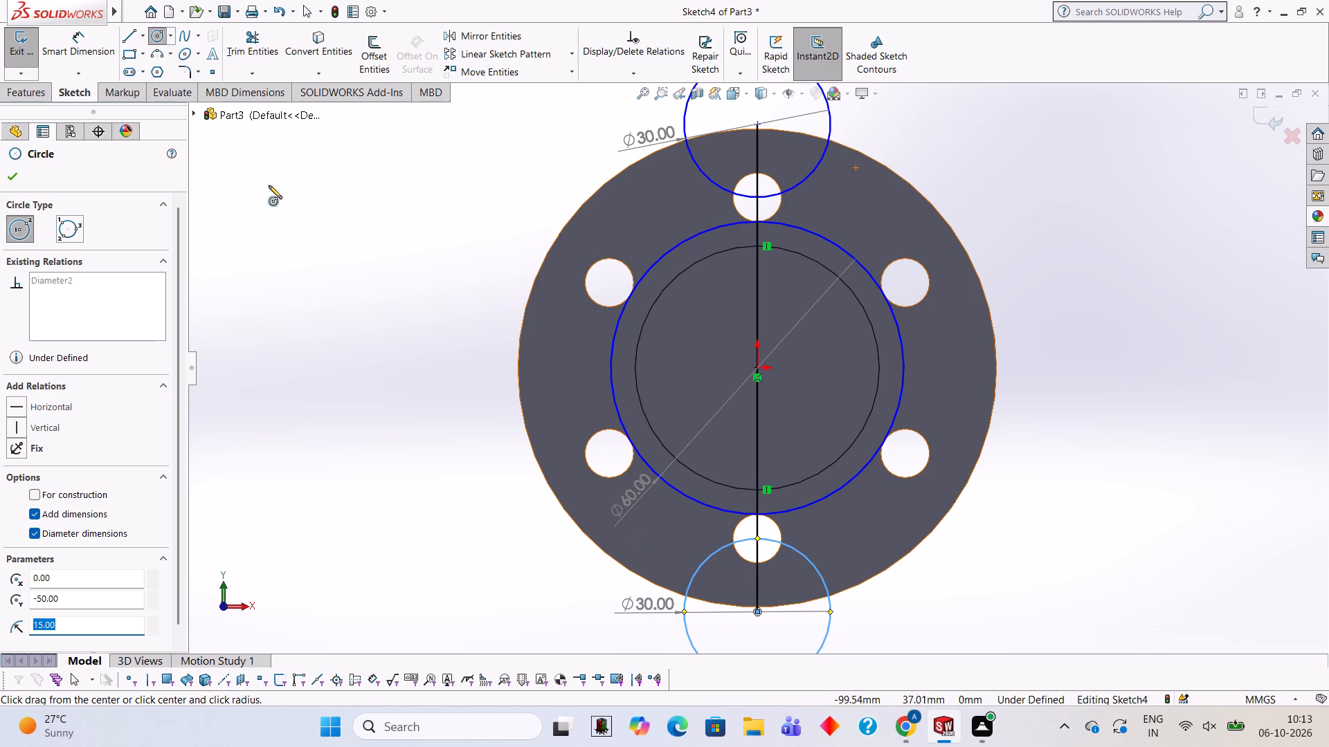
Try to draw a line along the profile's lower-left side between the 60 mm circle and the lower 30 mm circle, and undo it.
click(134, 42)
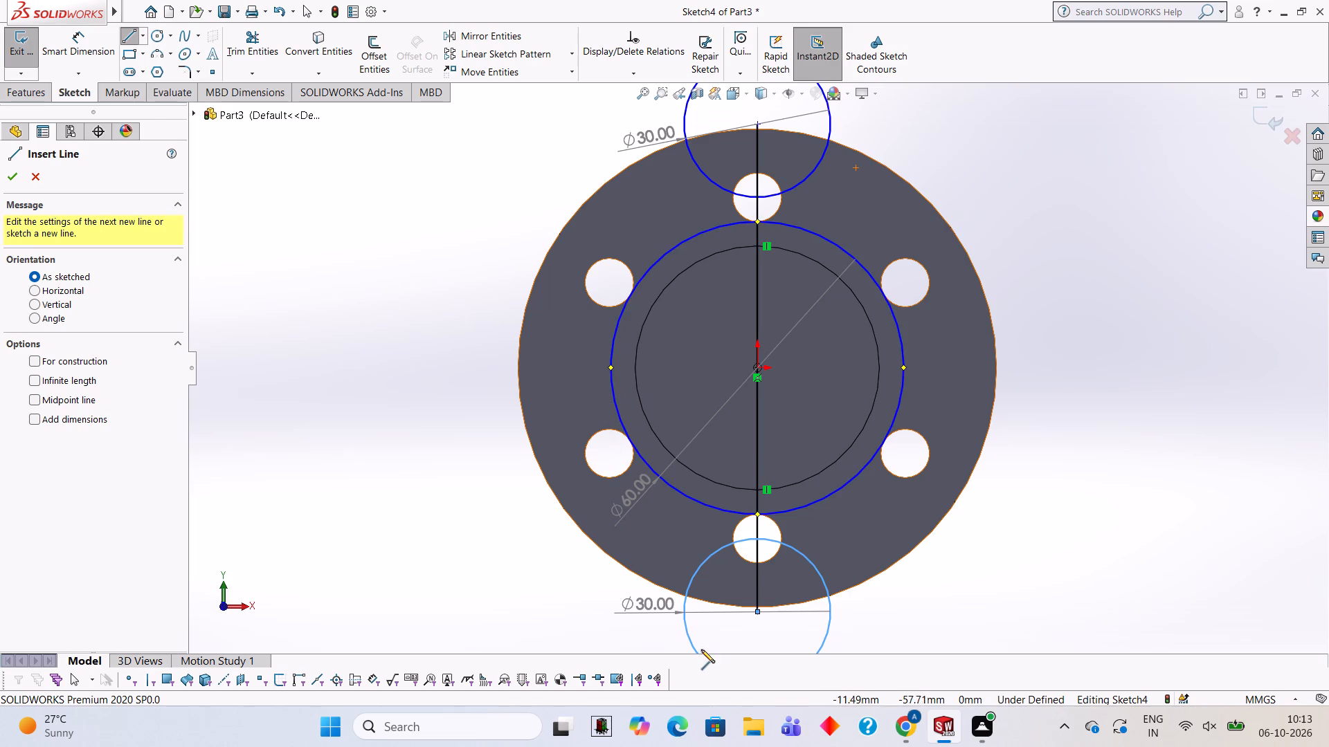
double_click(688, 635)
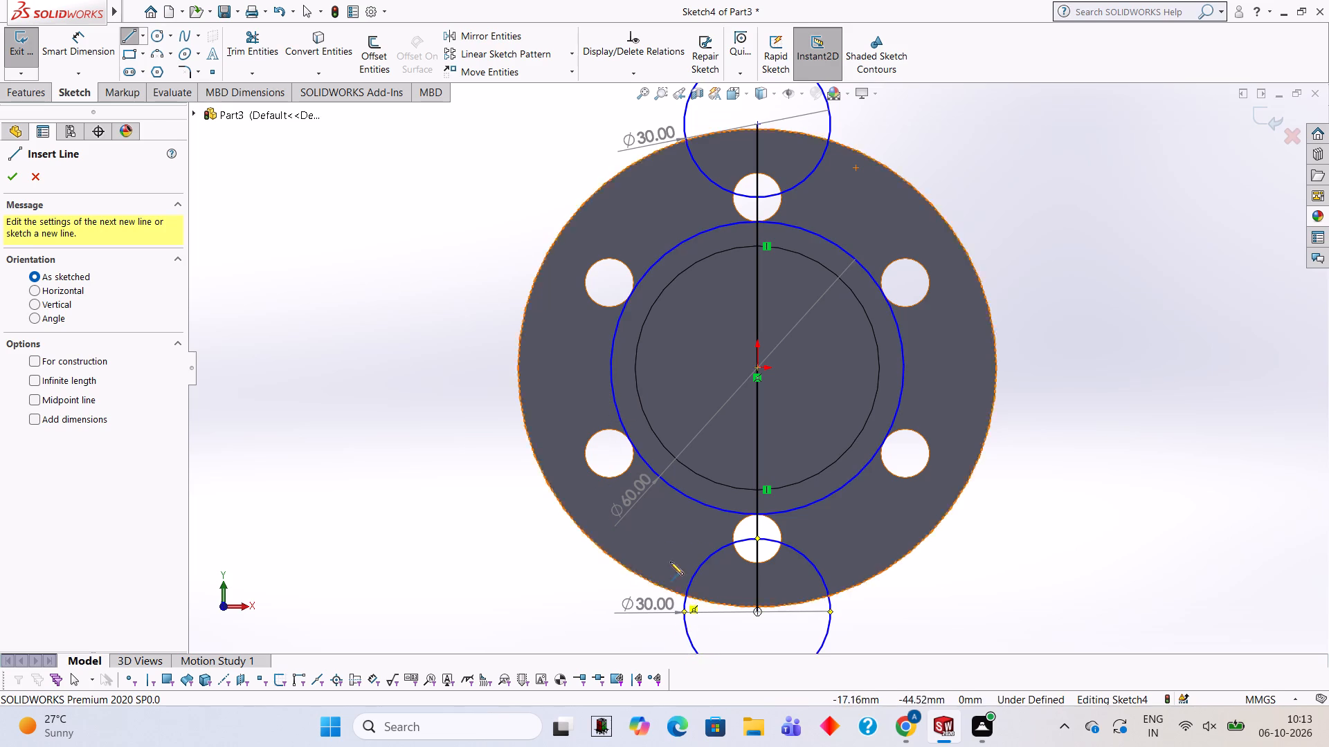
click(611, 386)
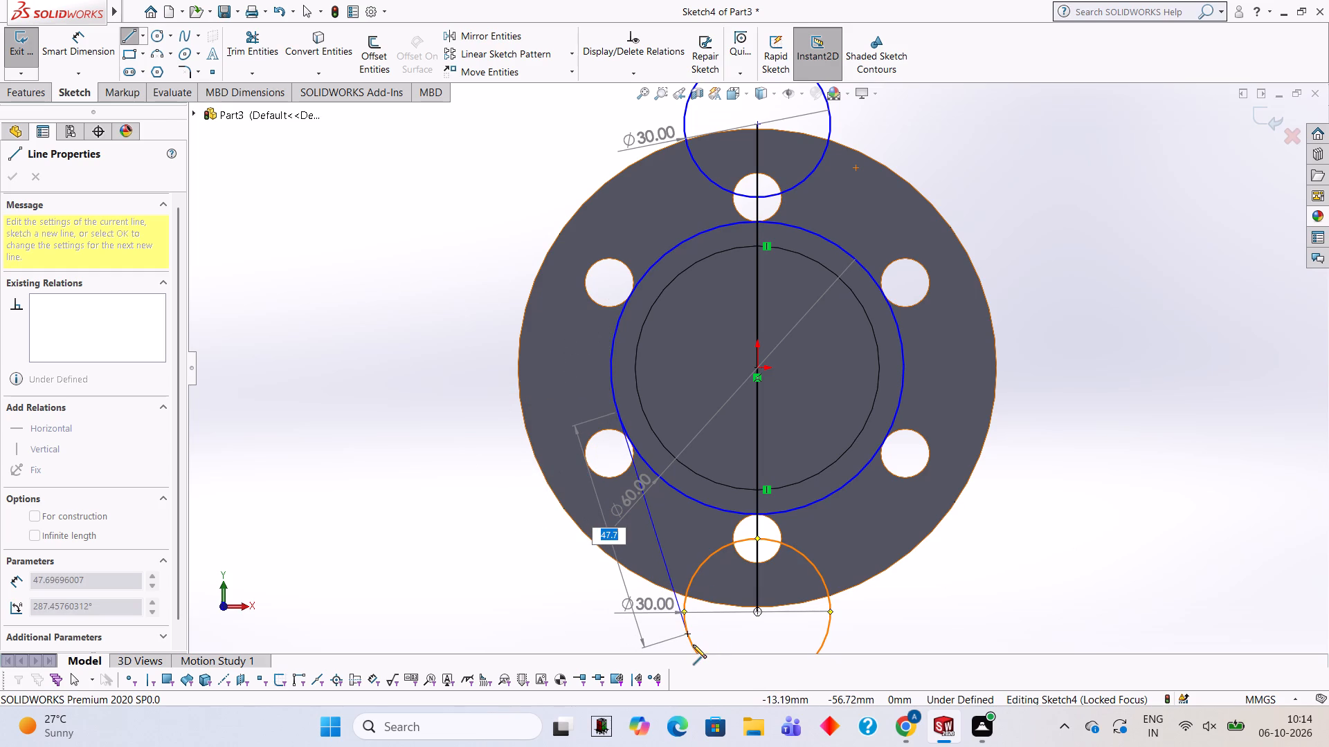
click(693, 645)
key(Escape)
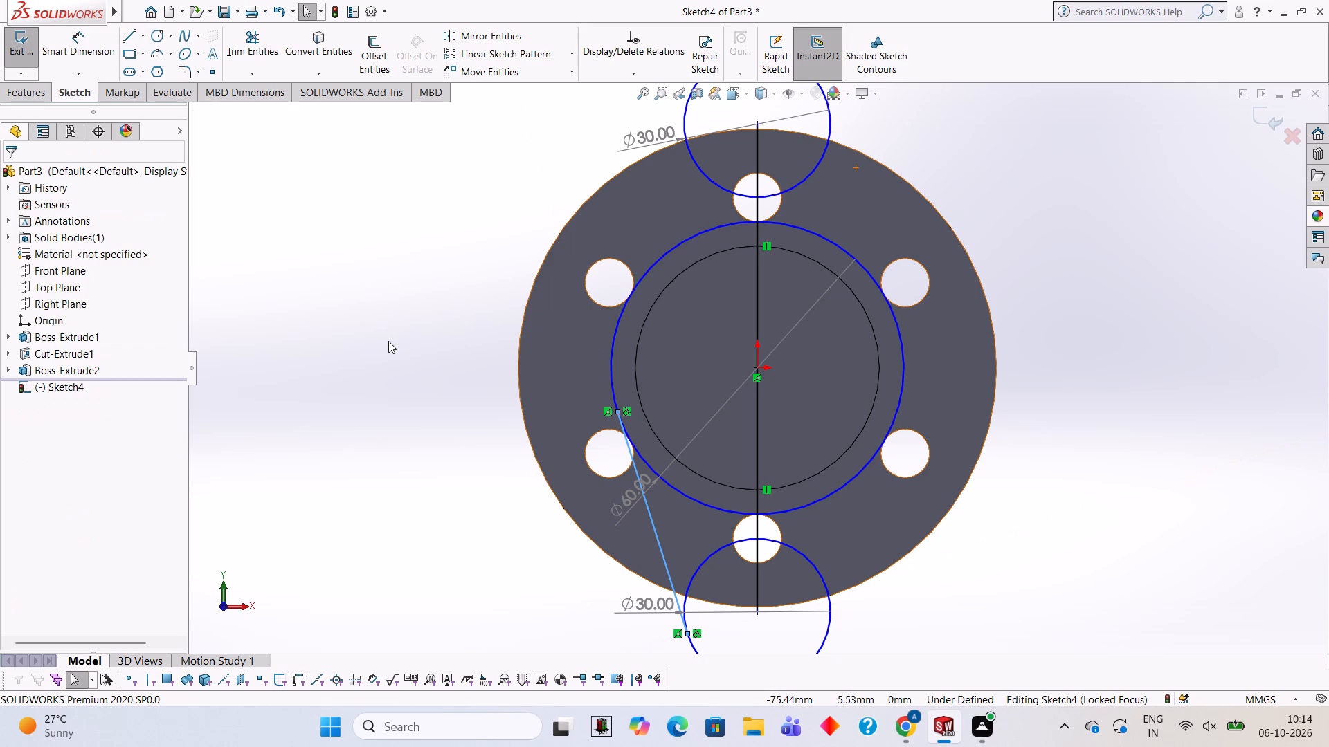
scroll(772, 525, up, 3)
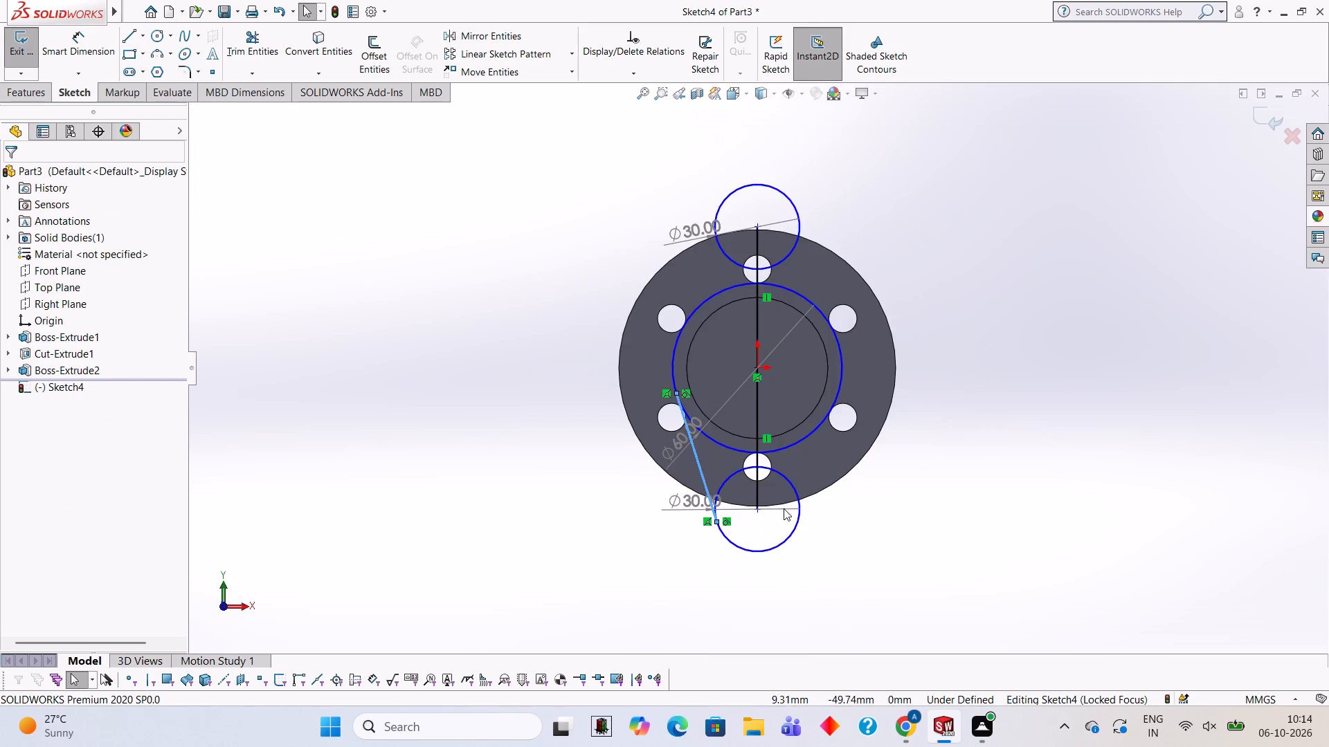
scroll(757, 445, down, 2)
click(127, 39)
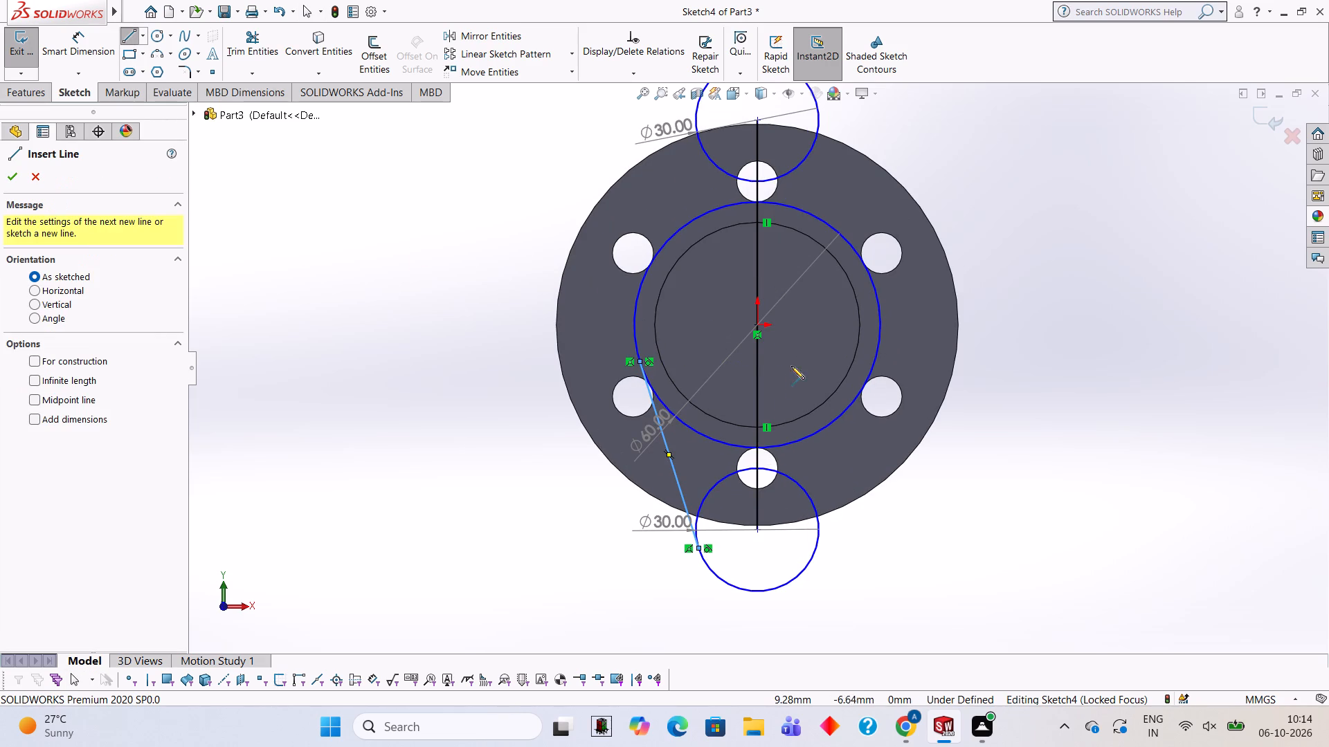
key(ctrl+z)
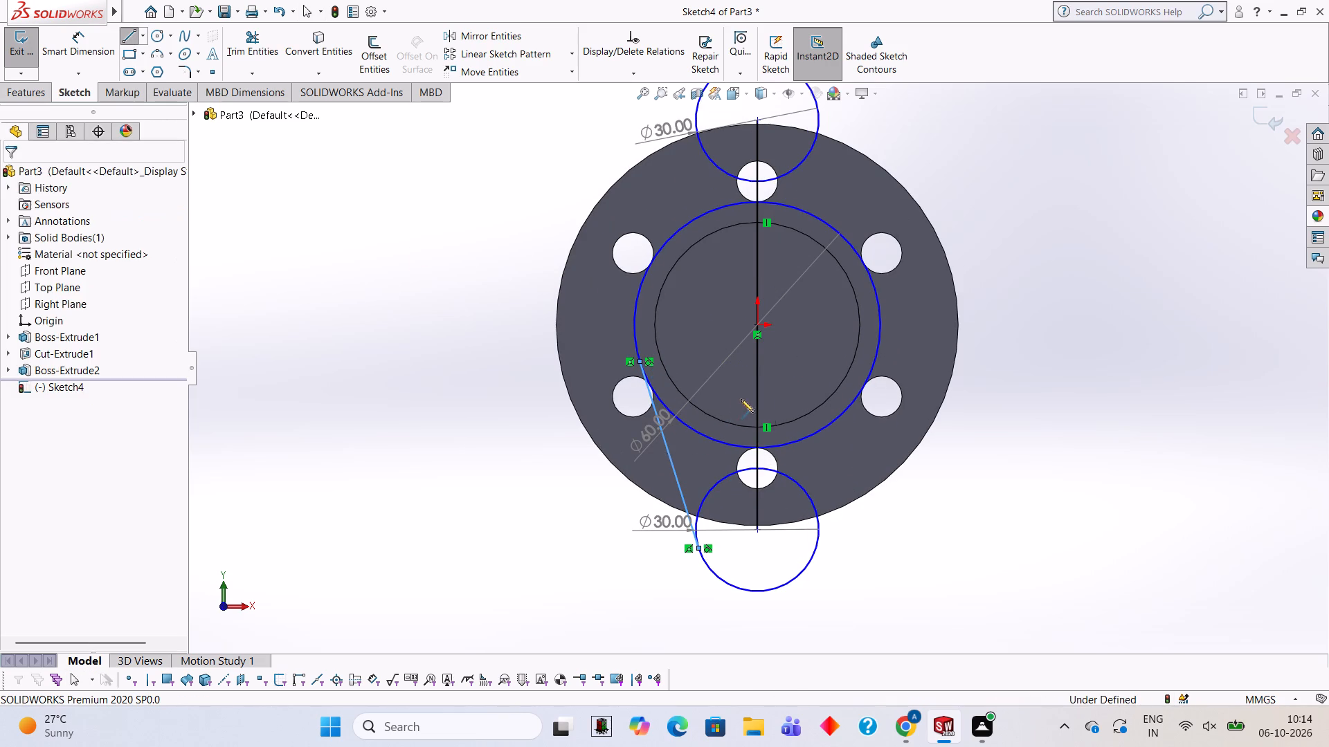
Draw two slanted lines, each about 48 mm long, joining both sides of the 60 mm circle to the lower 30 mm circle.
click(136, 36)
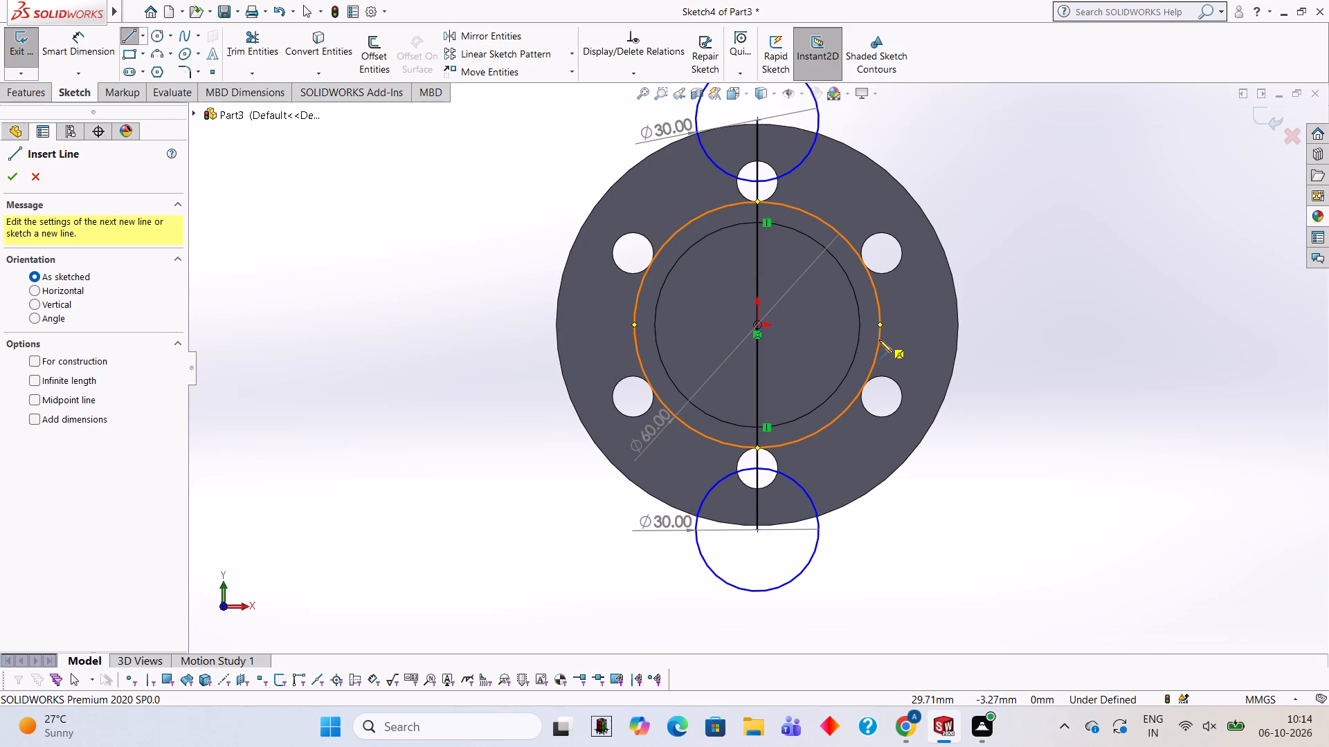
click(879, 340)
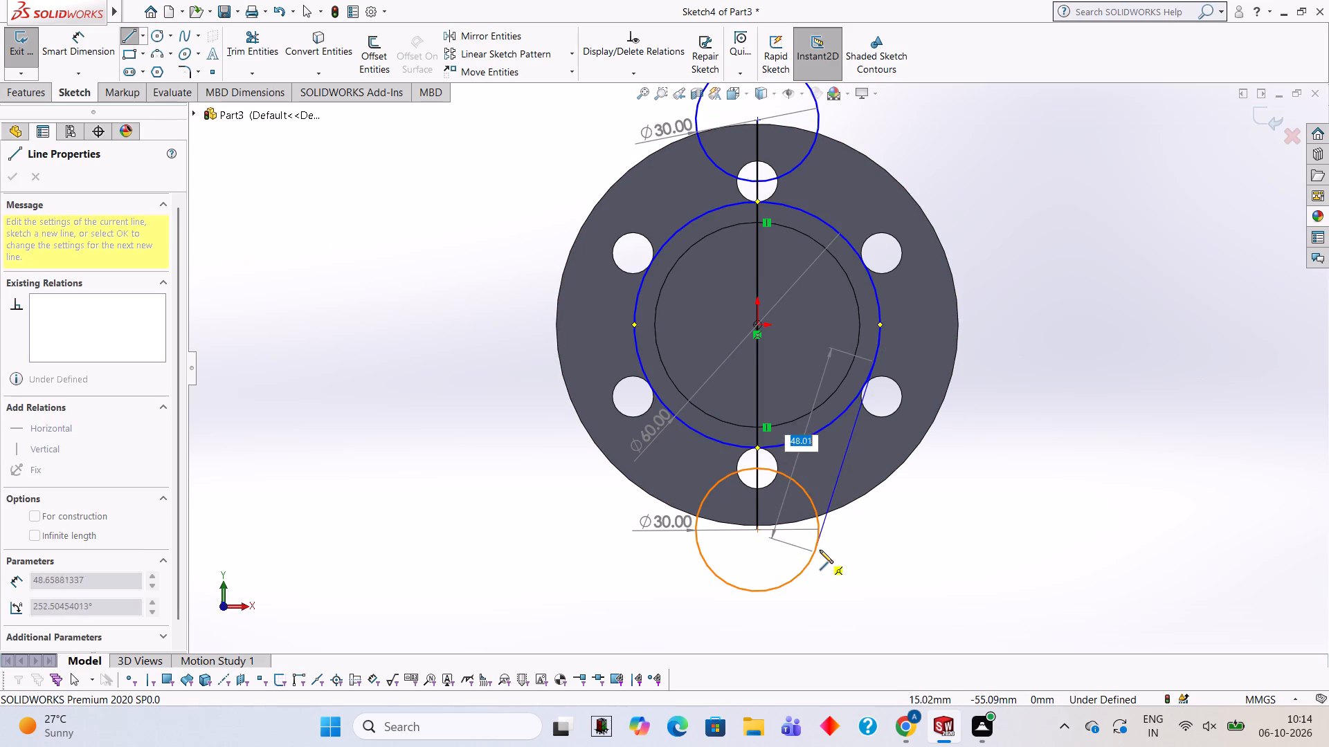
click(813, 550)
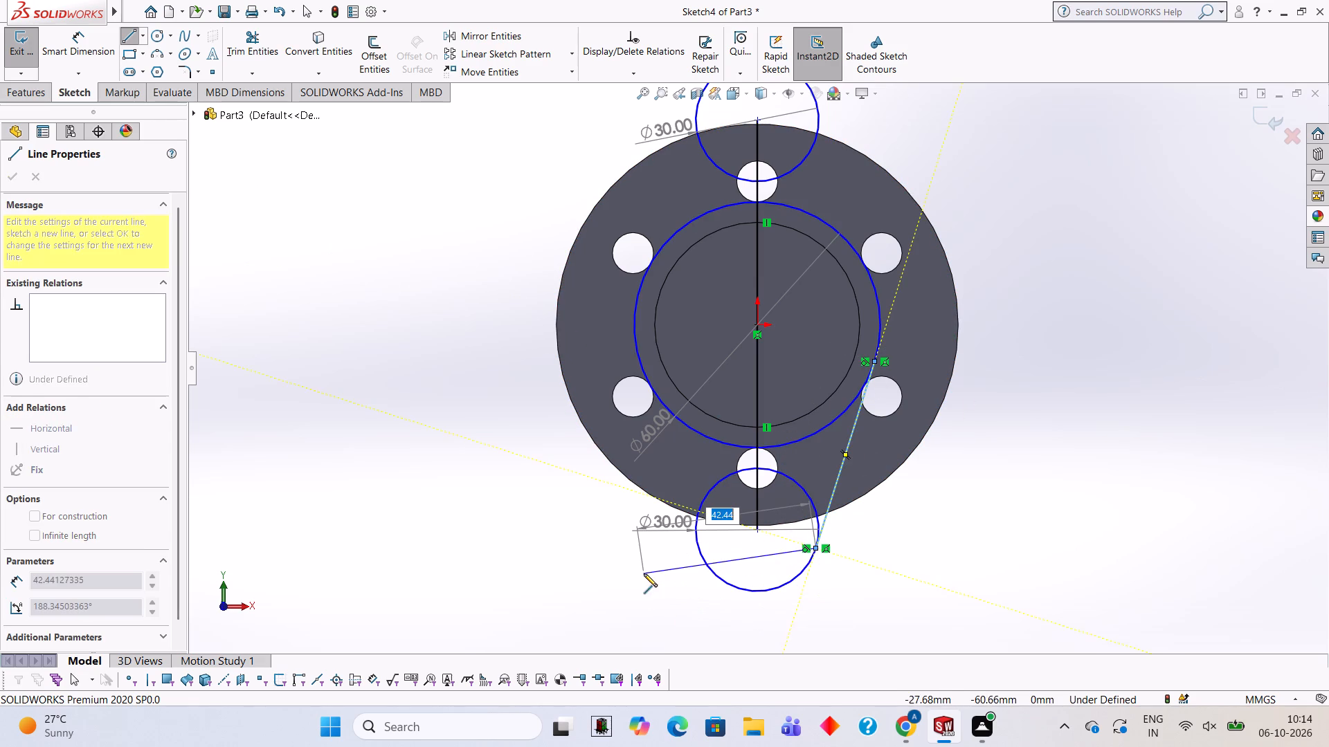
key(Escape)
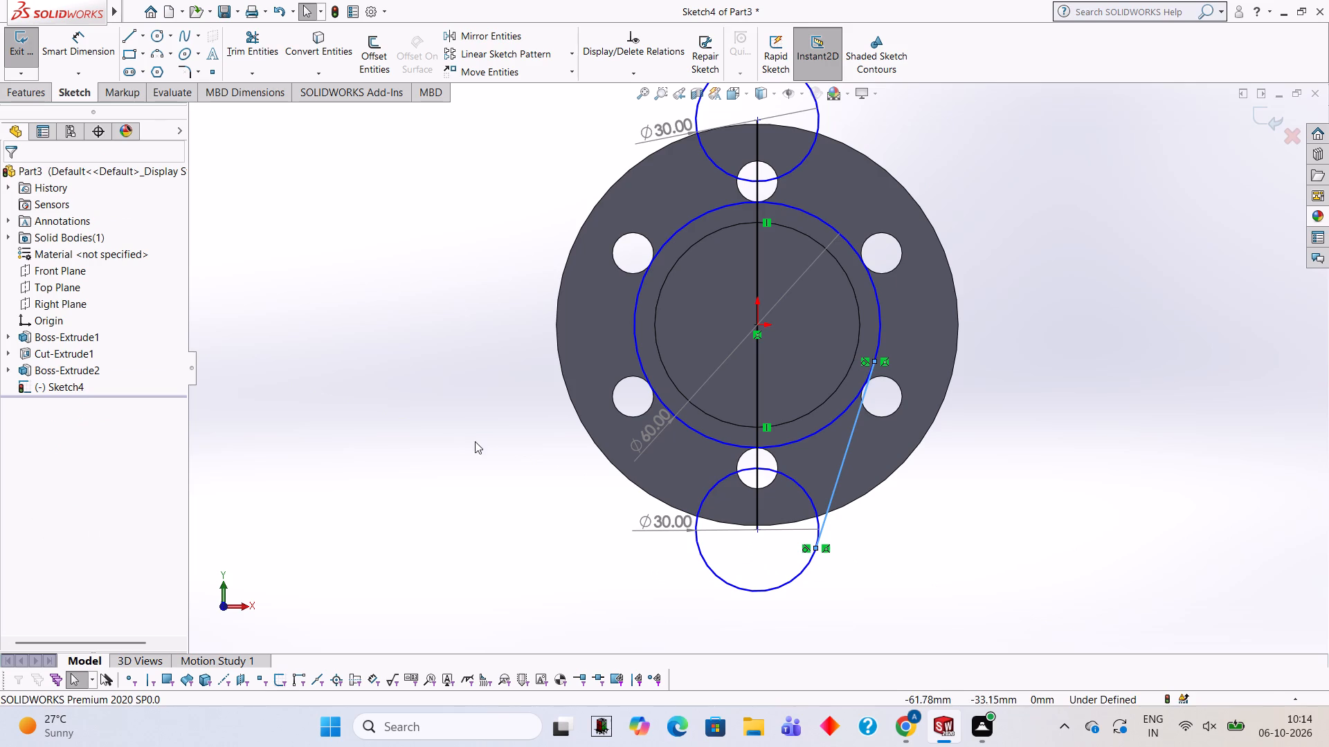
click(132, 33)
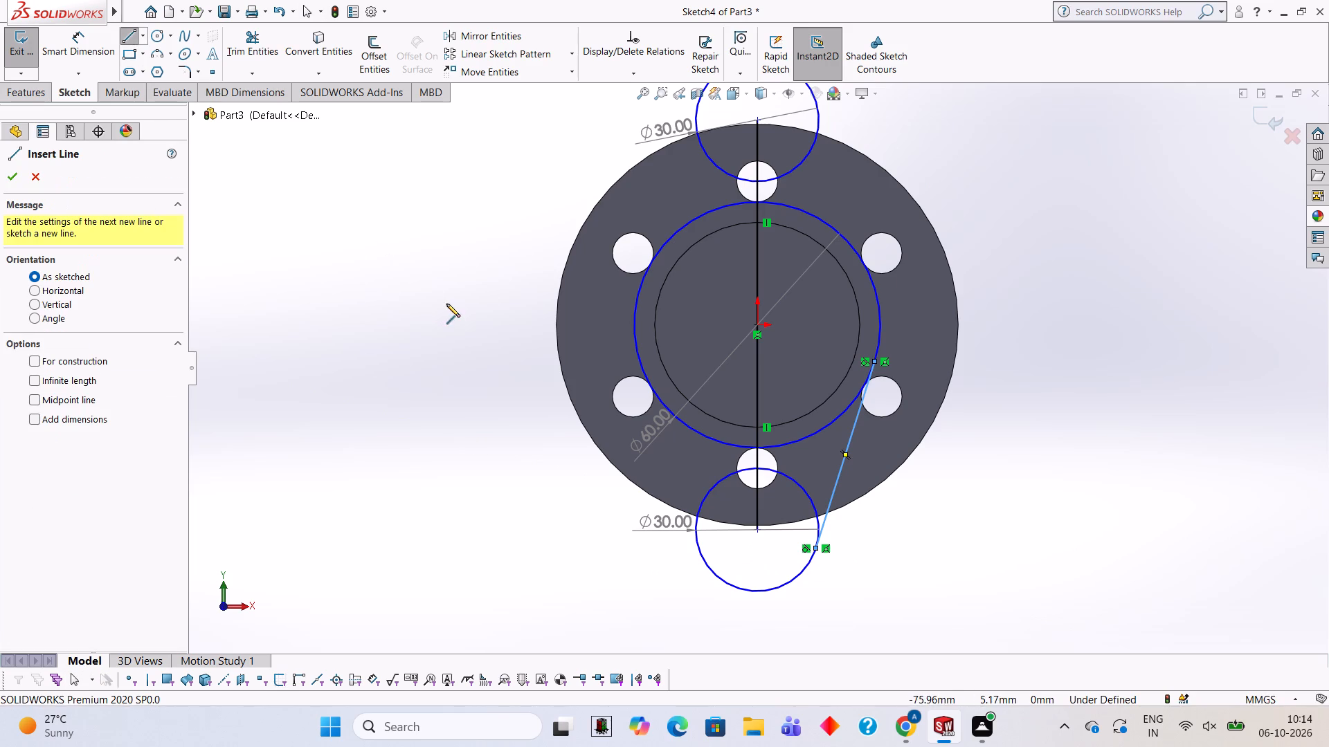
click(636, 360)
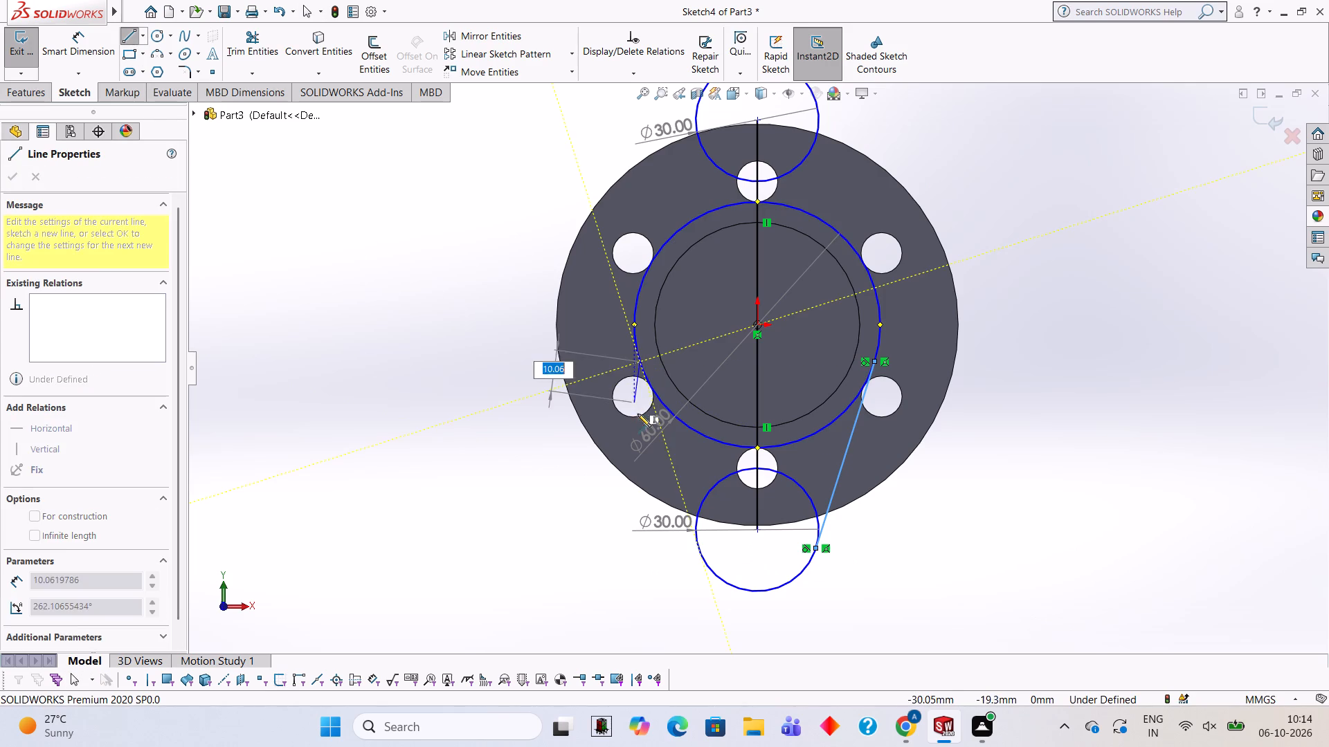
click(698, 547)
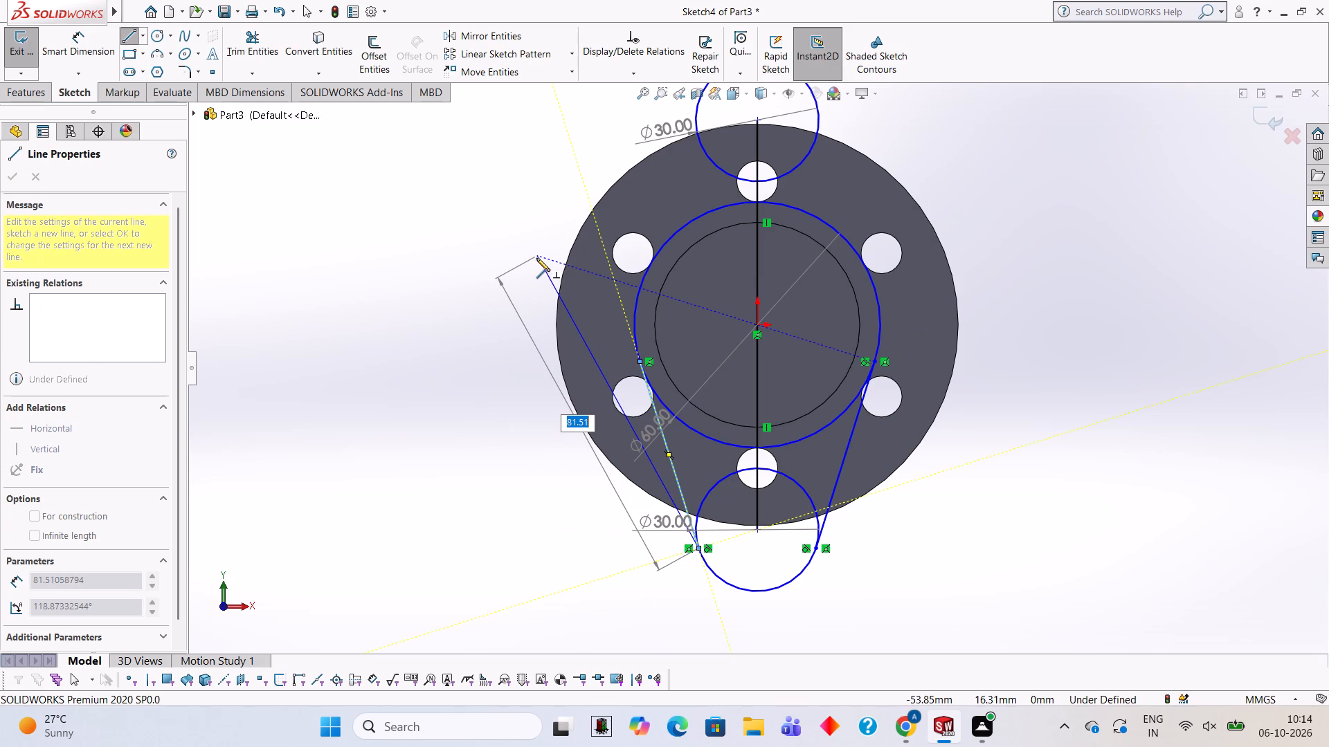
key(Escape)
Draw slanted lines from both sides of the upper 30 mm circle to the 60 mm circle, about 43 mm and 46 mm long.
click(129, 43)
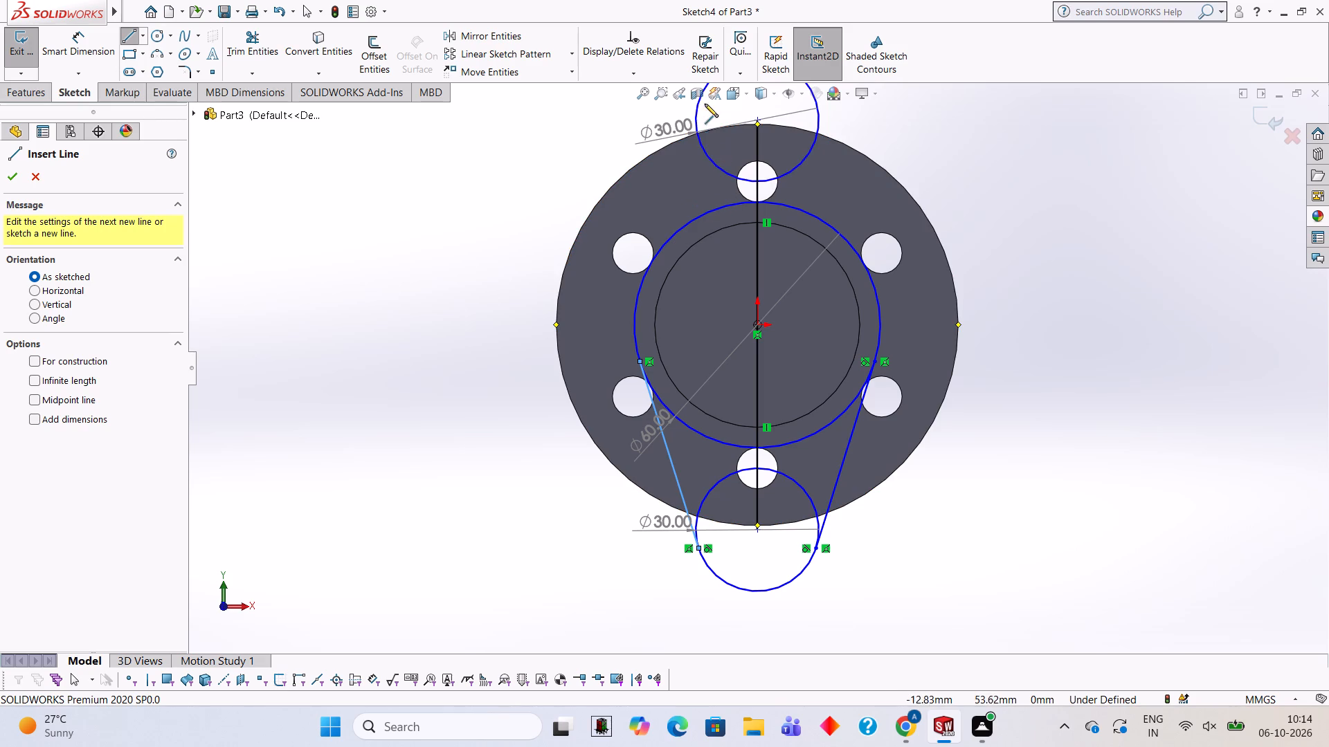
scroll(754, 274, up, 2)
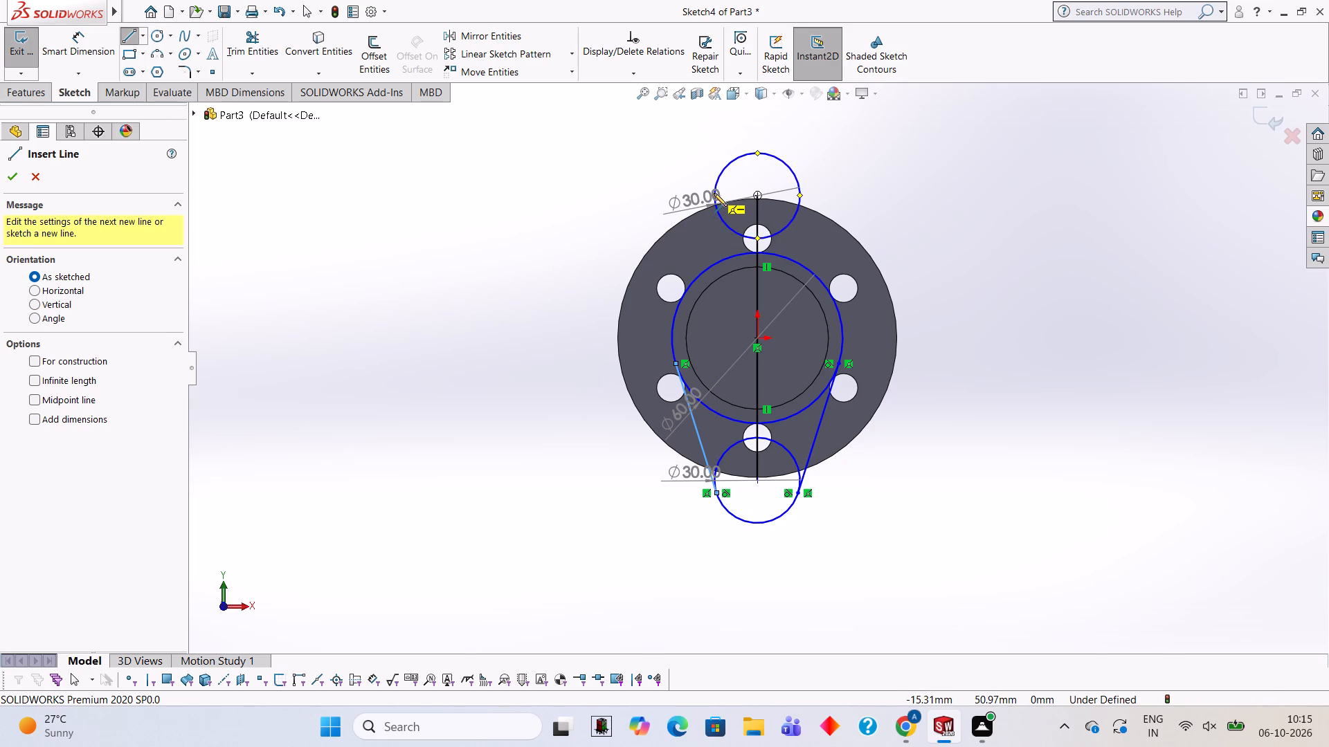
click(714, 193)
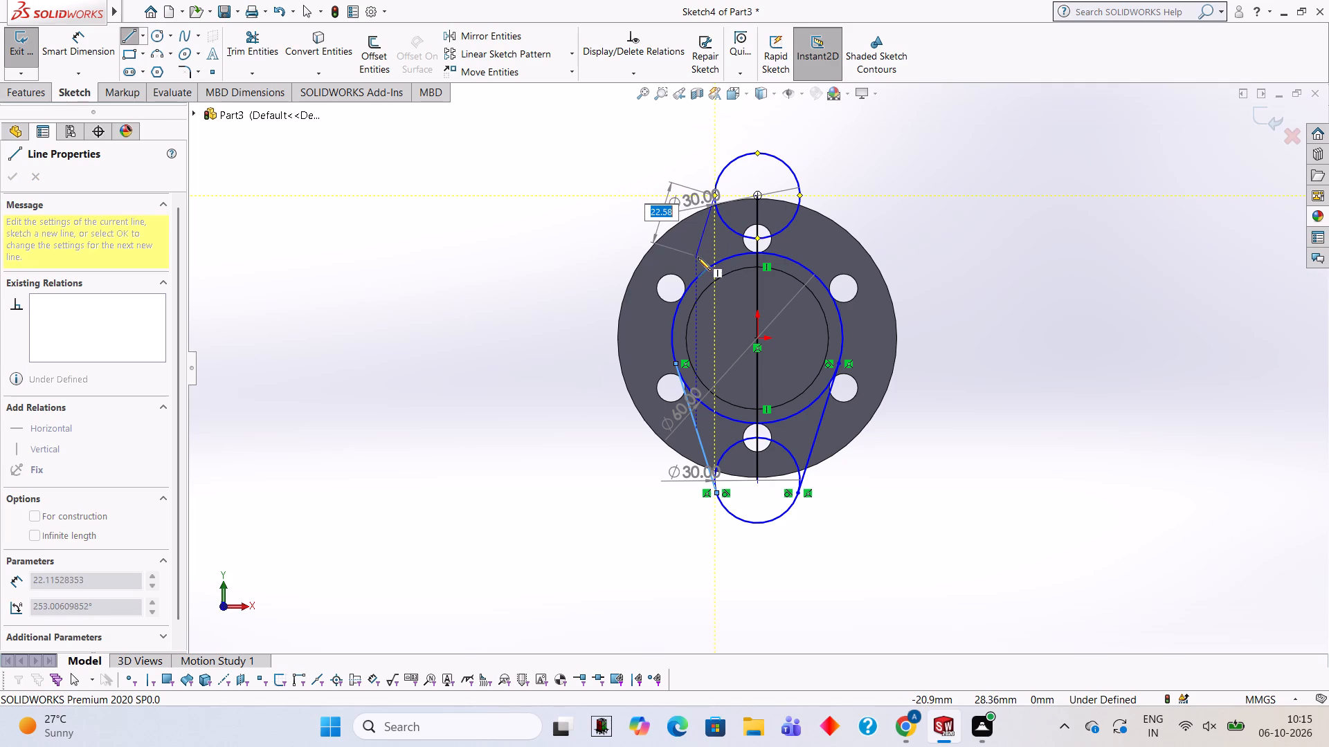
click(675, 311)
key(Escape)
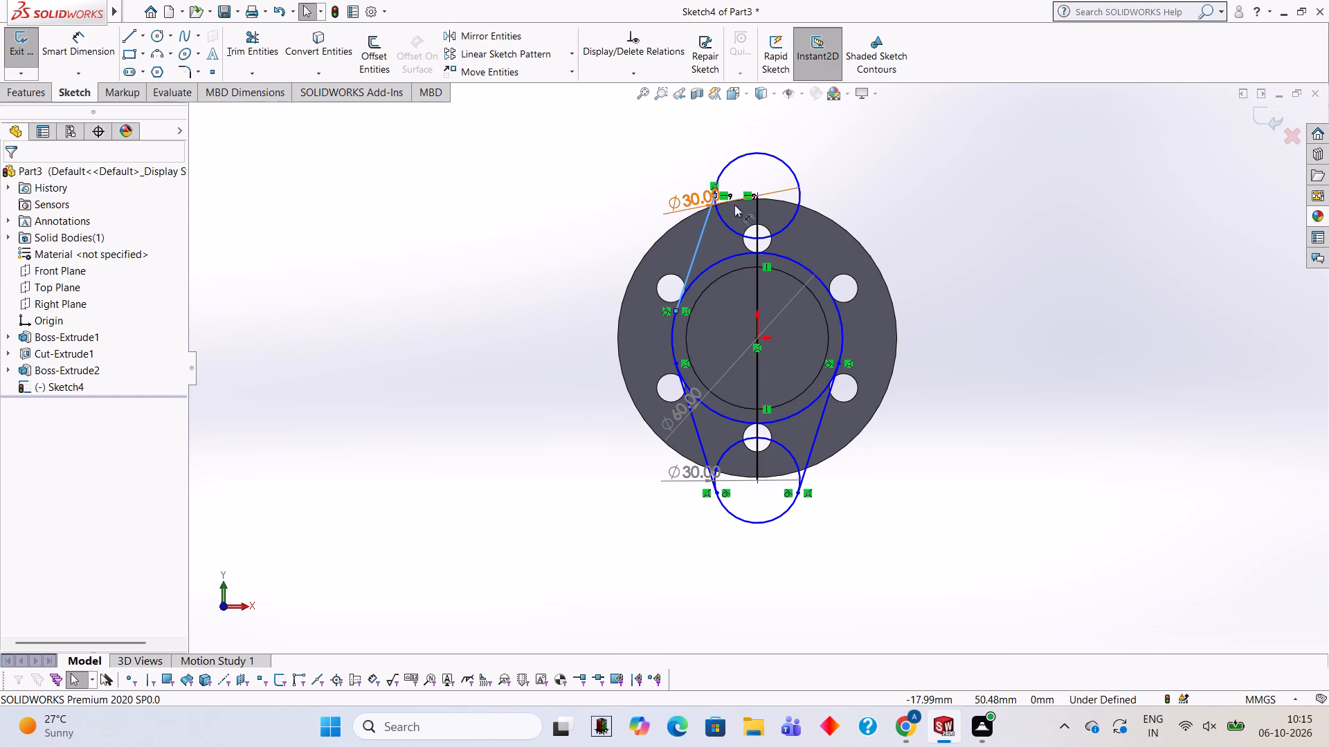
click(136, 34)
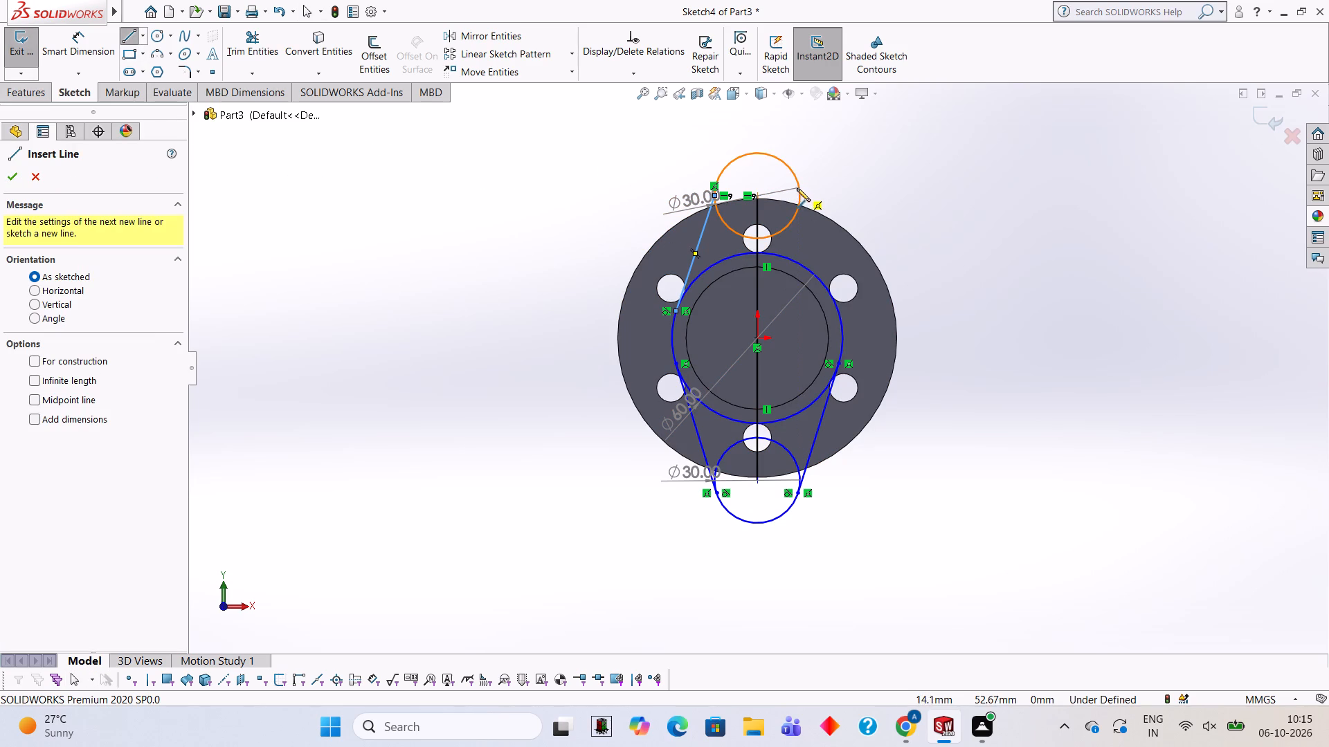
click(798, 194)
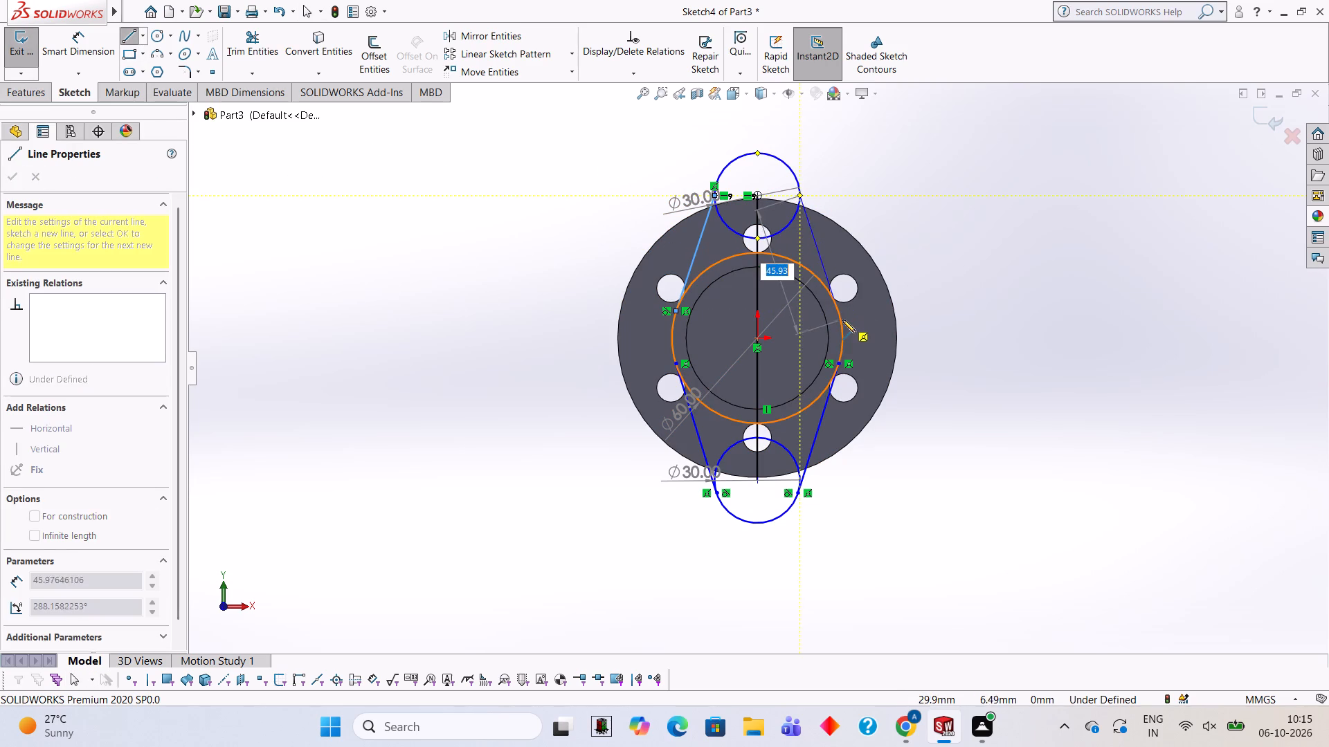
click(842, 320)
key(Escape)
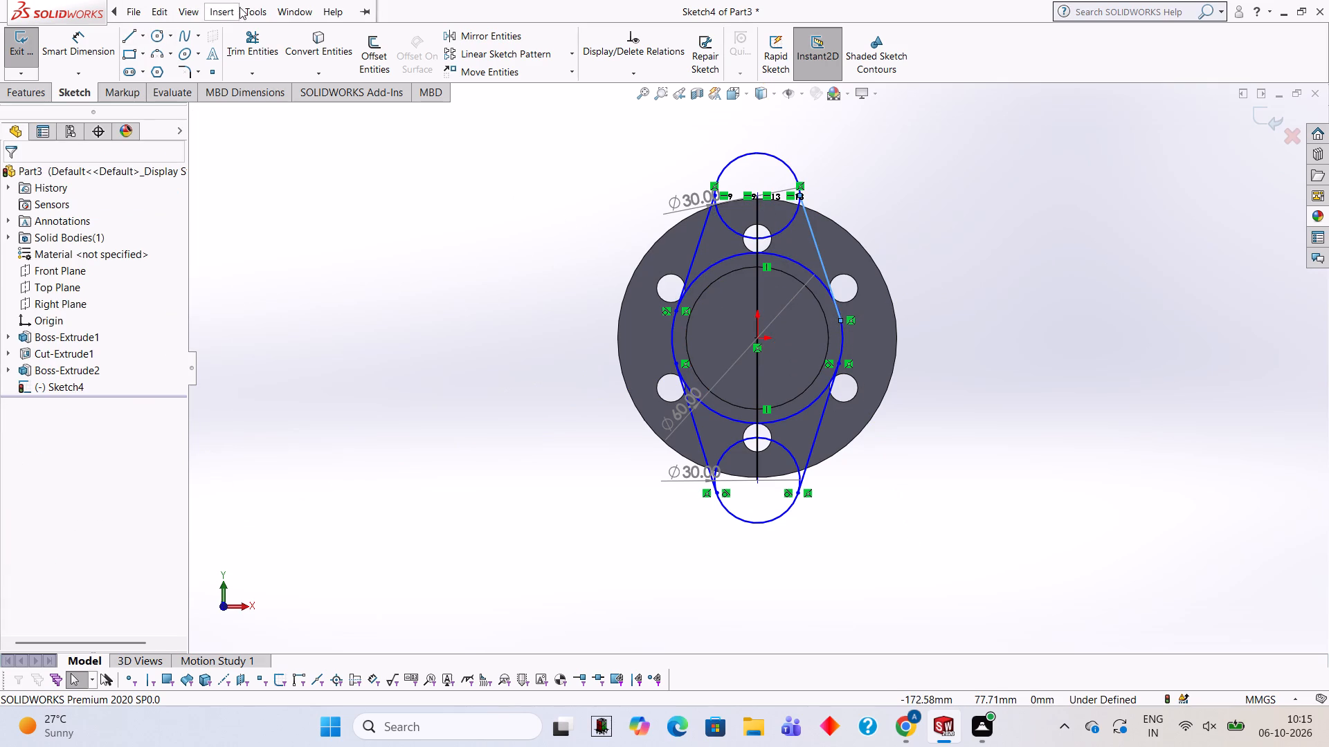
Trim away the inner arcs of both 30 mm circles and all segments of the two vertical centre lines.
click(263, 48)
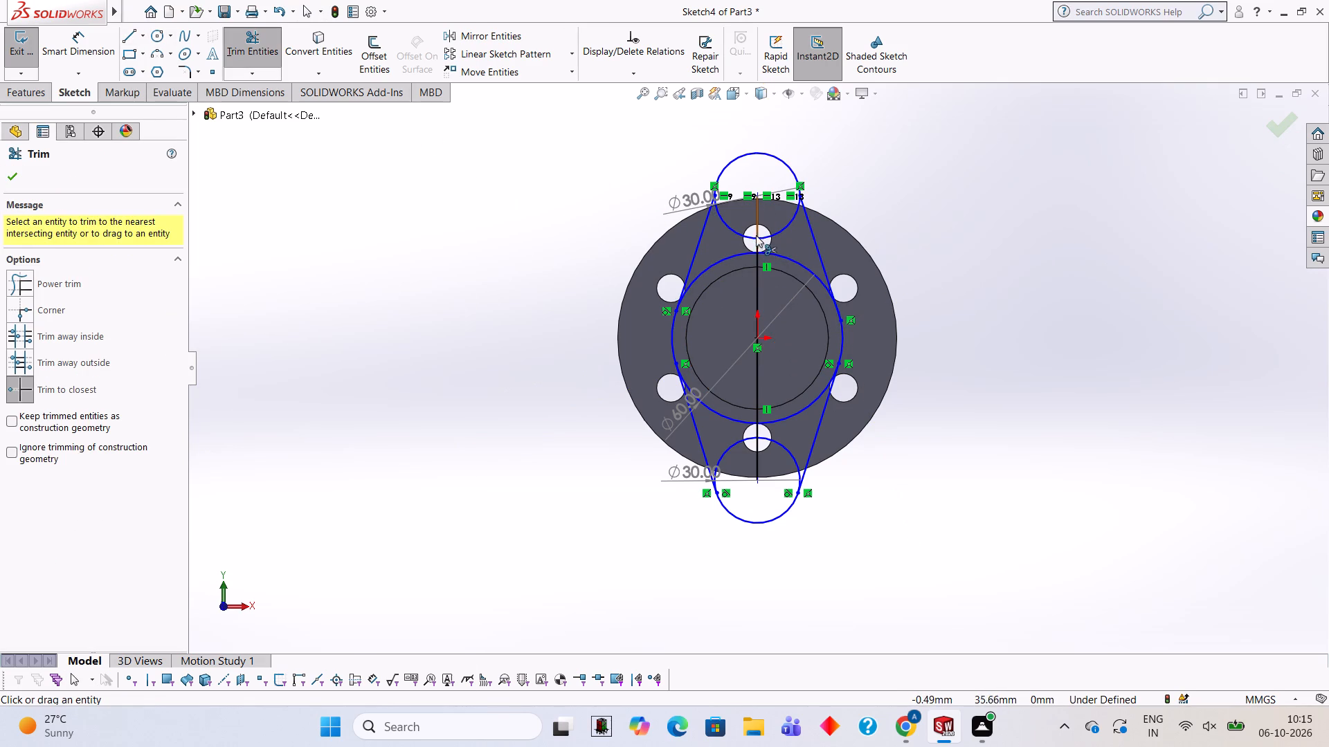
click(730, 229)
click(792, 221)
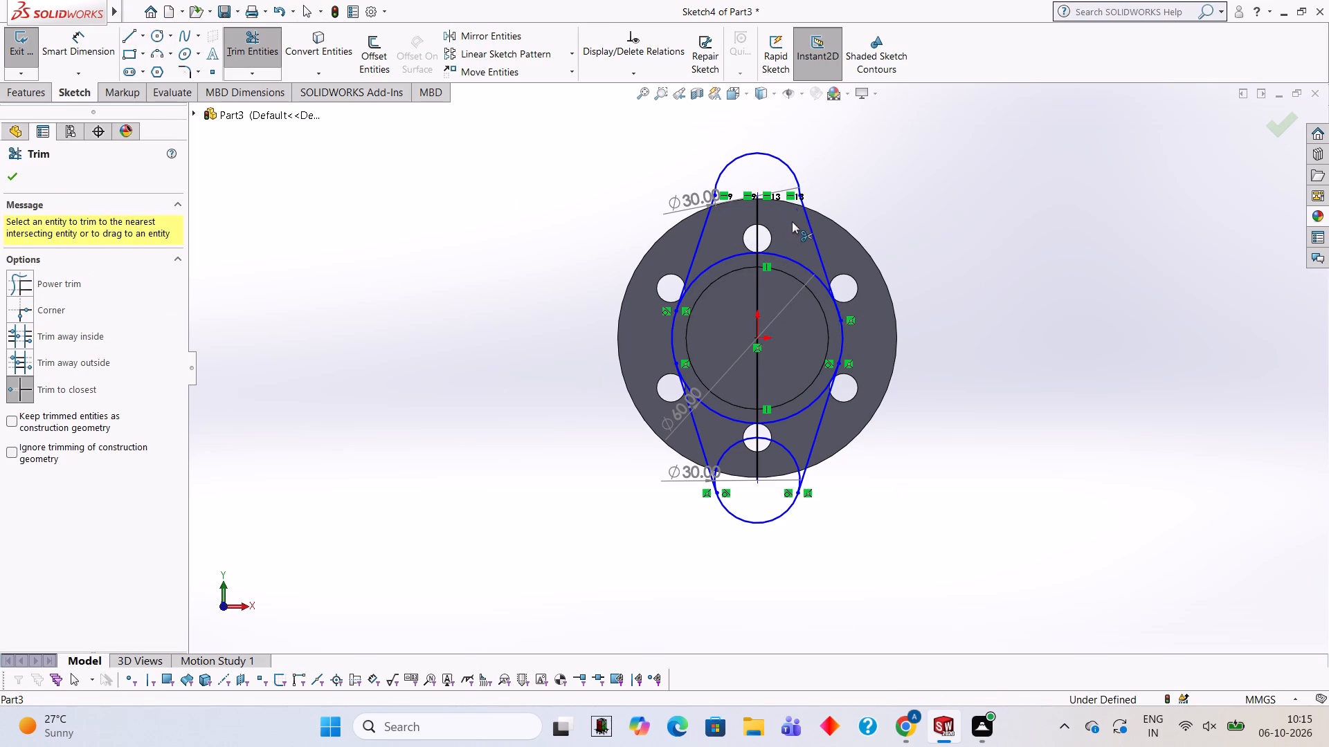
click(759, 217)
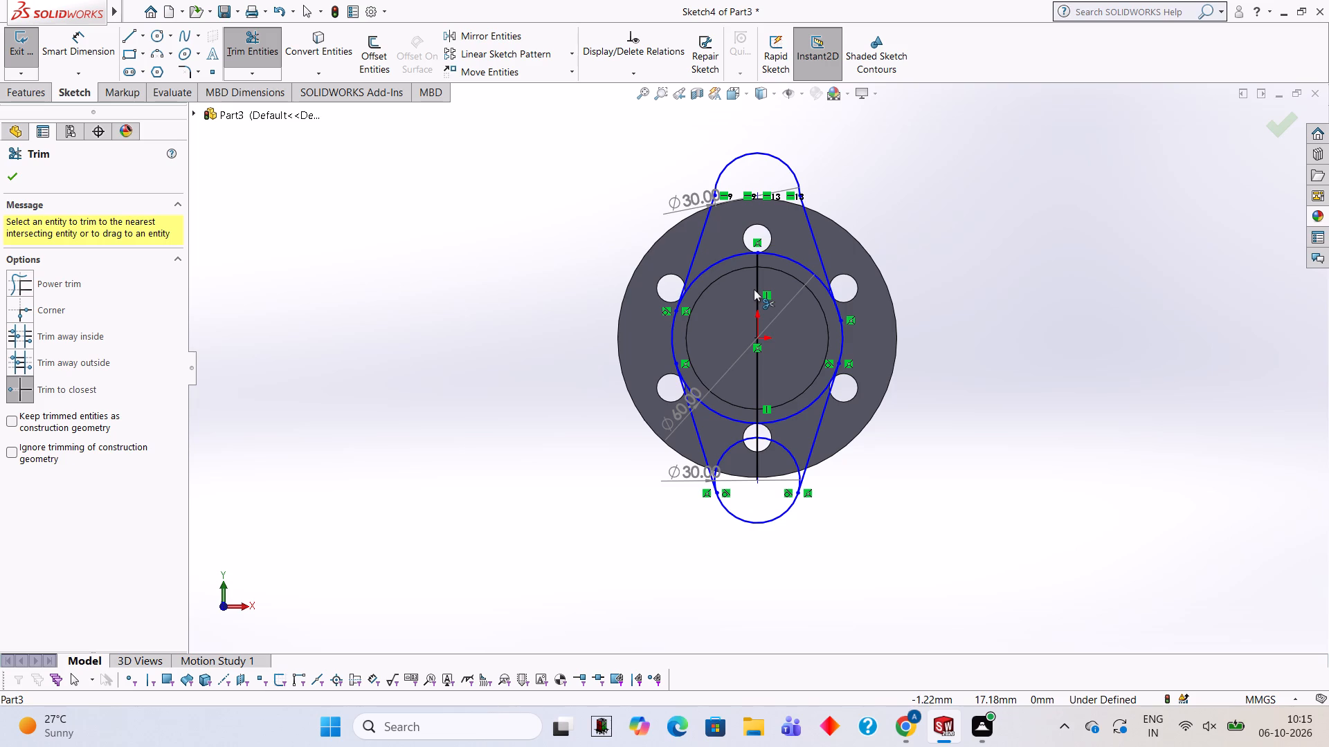
click(754, 289)
click(761, 378)
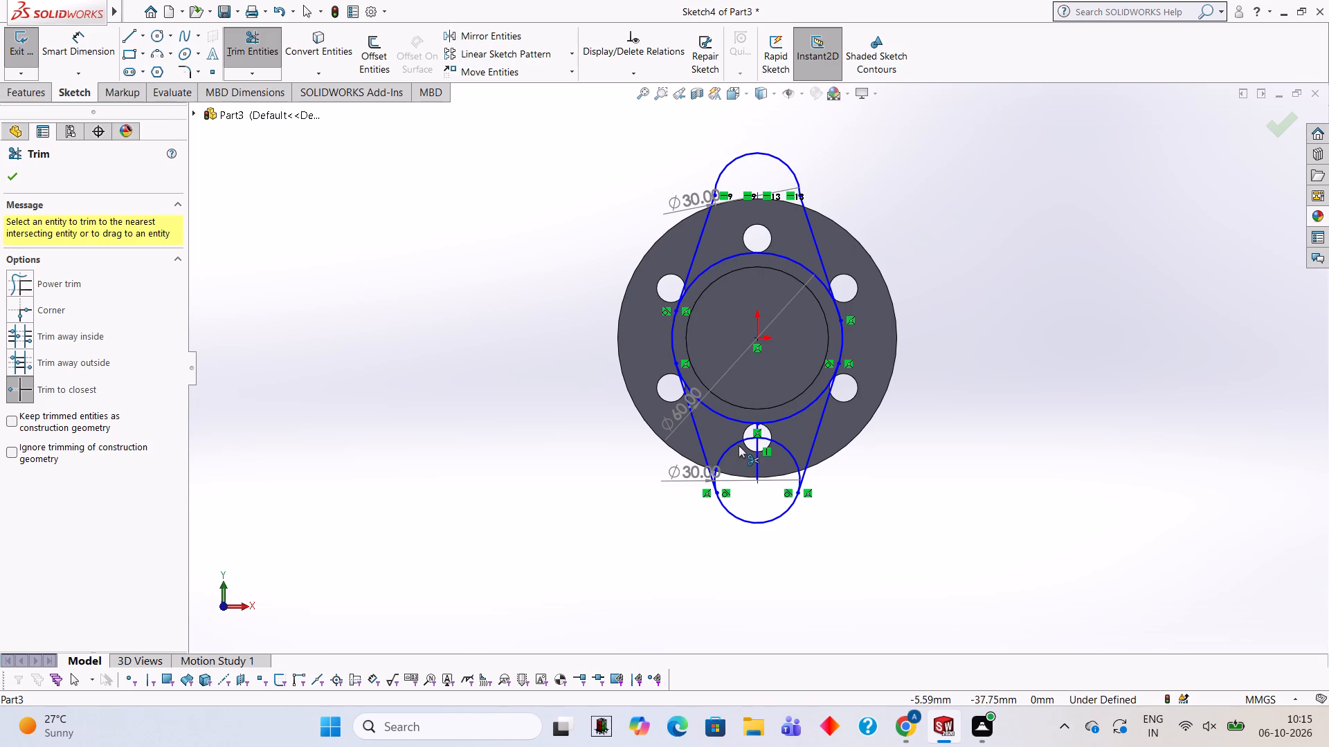
click(734, 445)
click(789, 451)
click(757, 451)
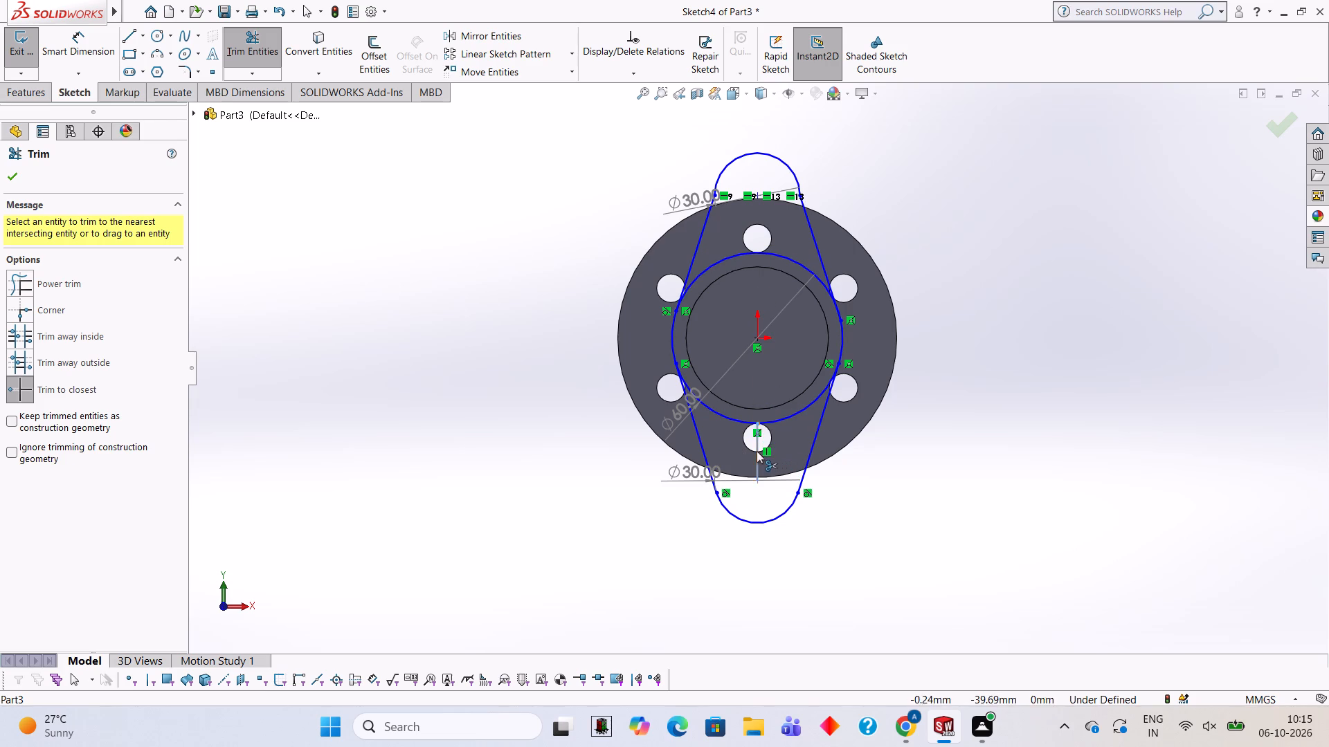
click(761, 423)
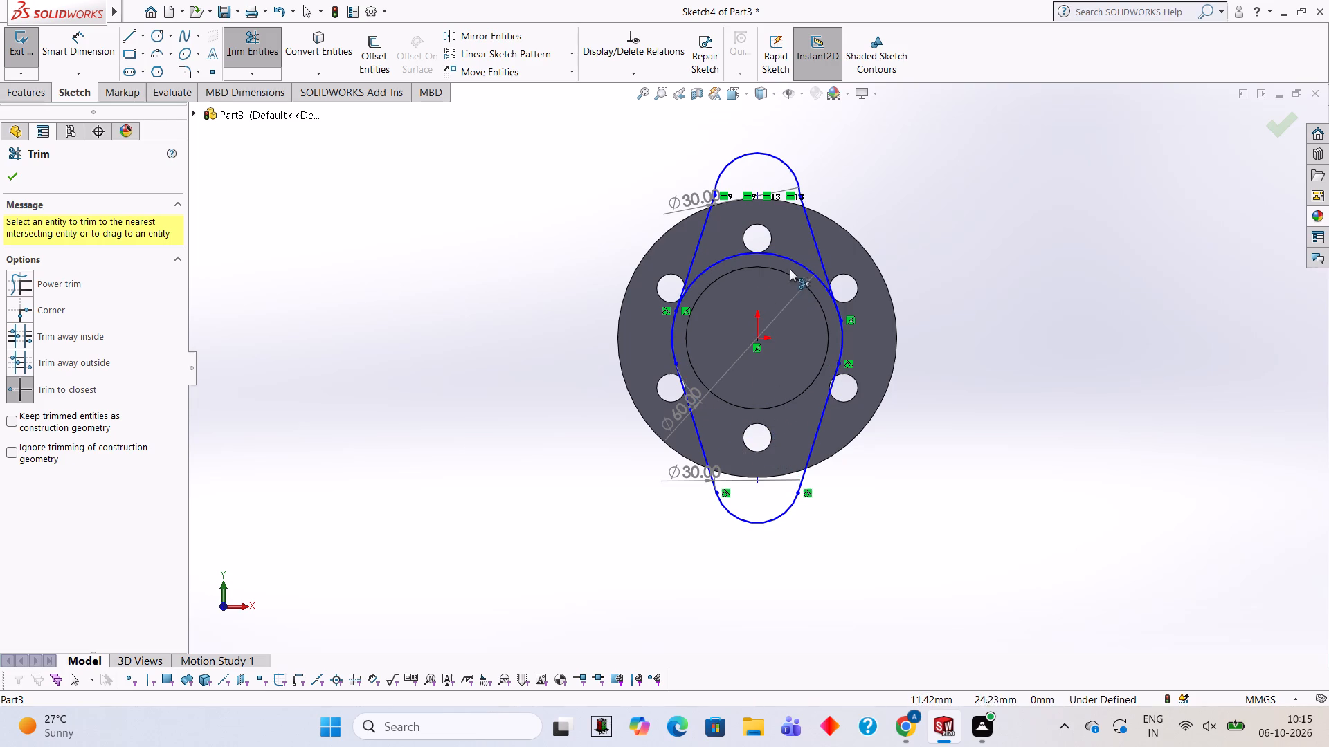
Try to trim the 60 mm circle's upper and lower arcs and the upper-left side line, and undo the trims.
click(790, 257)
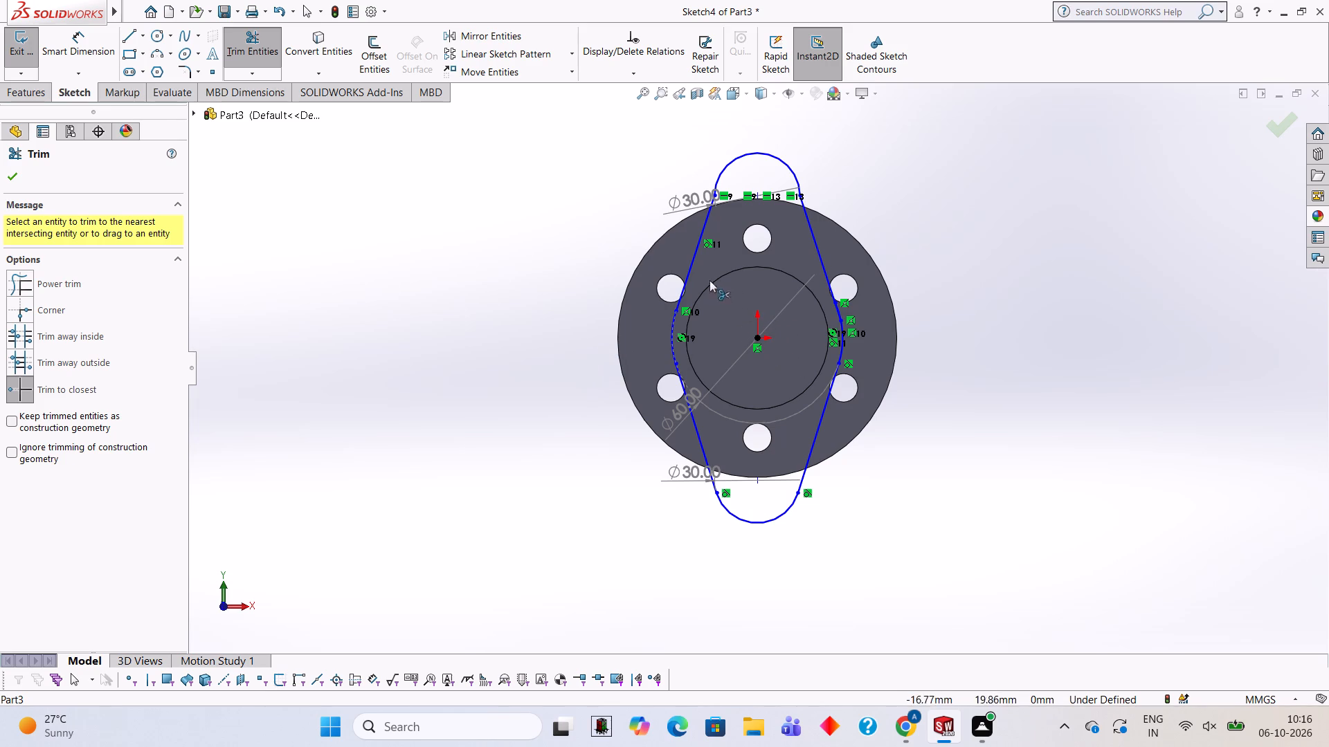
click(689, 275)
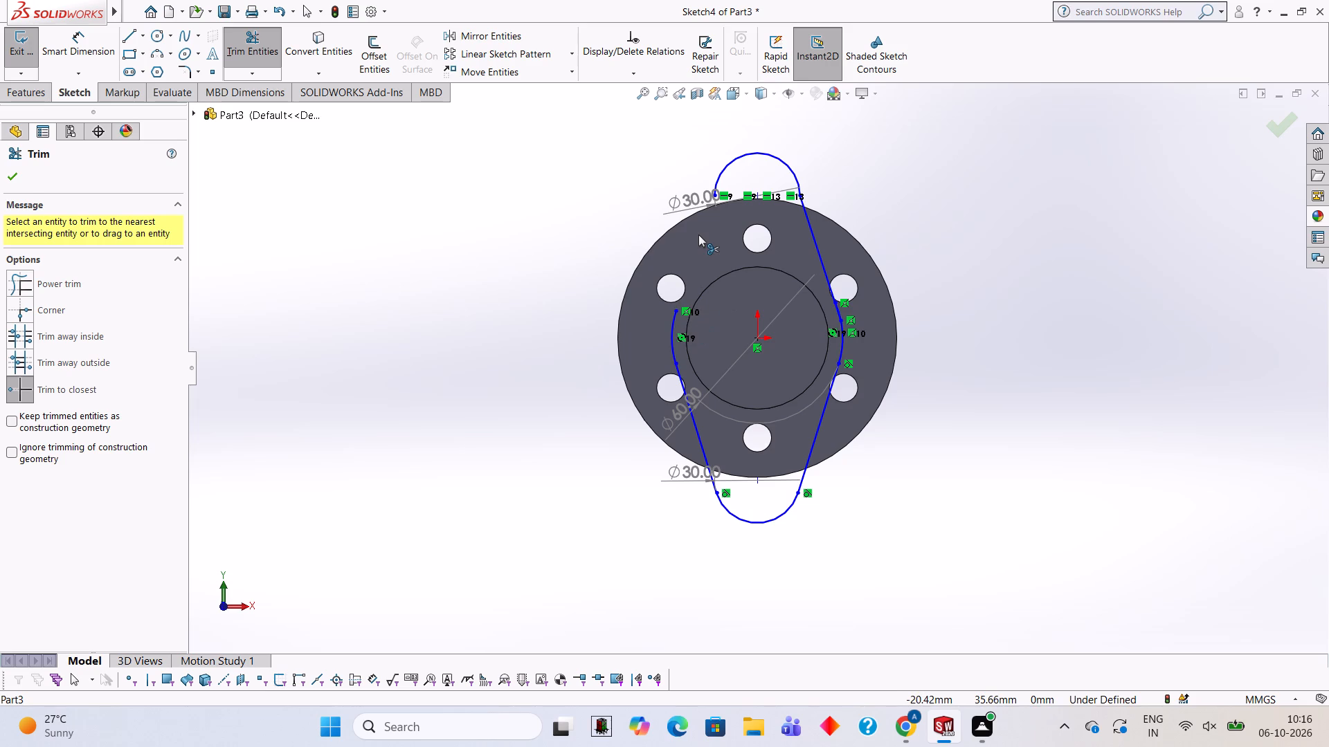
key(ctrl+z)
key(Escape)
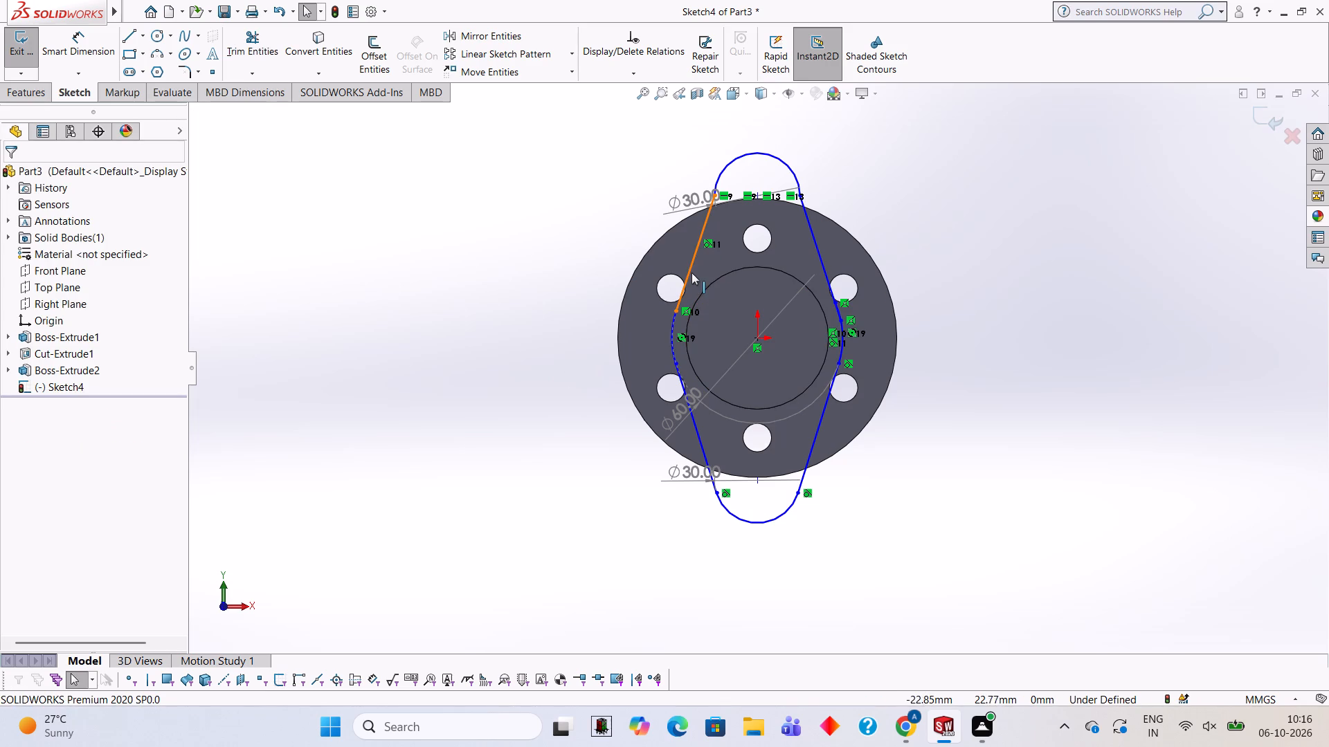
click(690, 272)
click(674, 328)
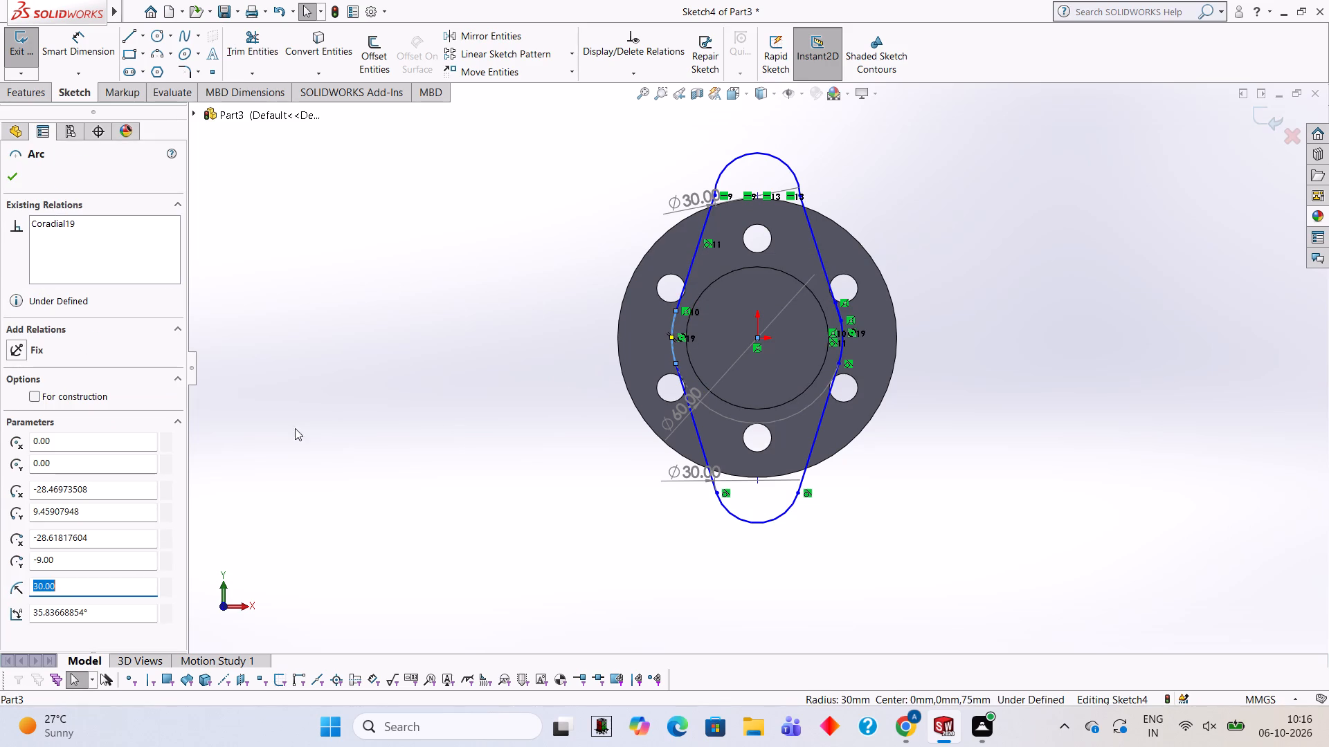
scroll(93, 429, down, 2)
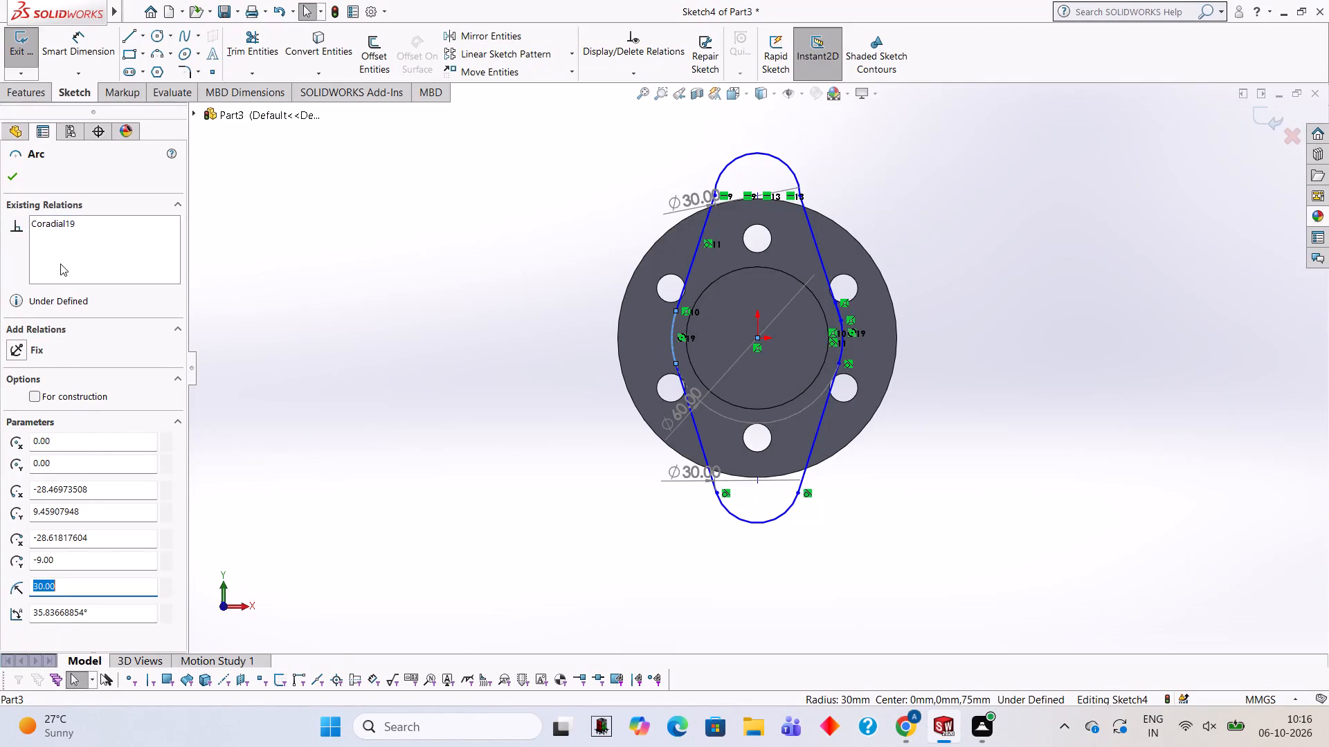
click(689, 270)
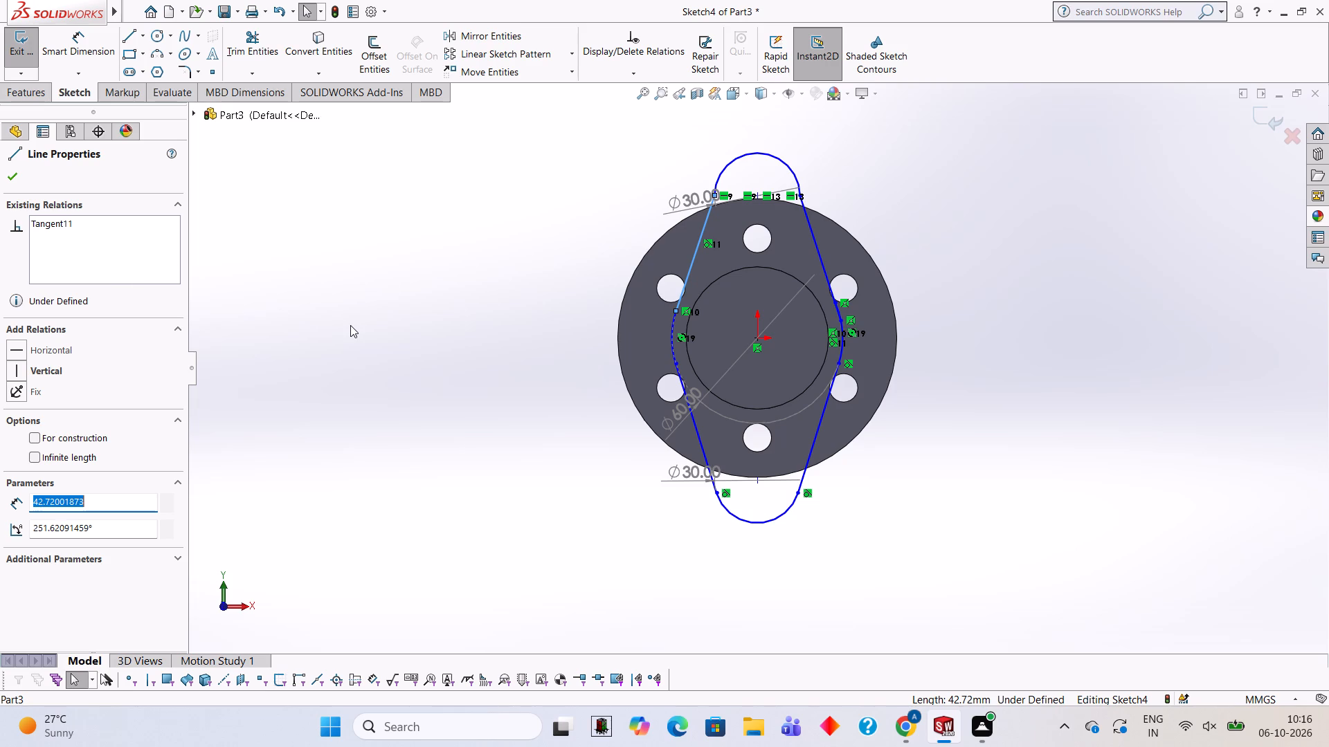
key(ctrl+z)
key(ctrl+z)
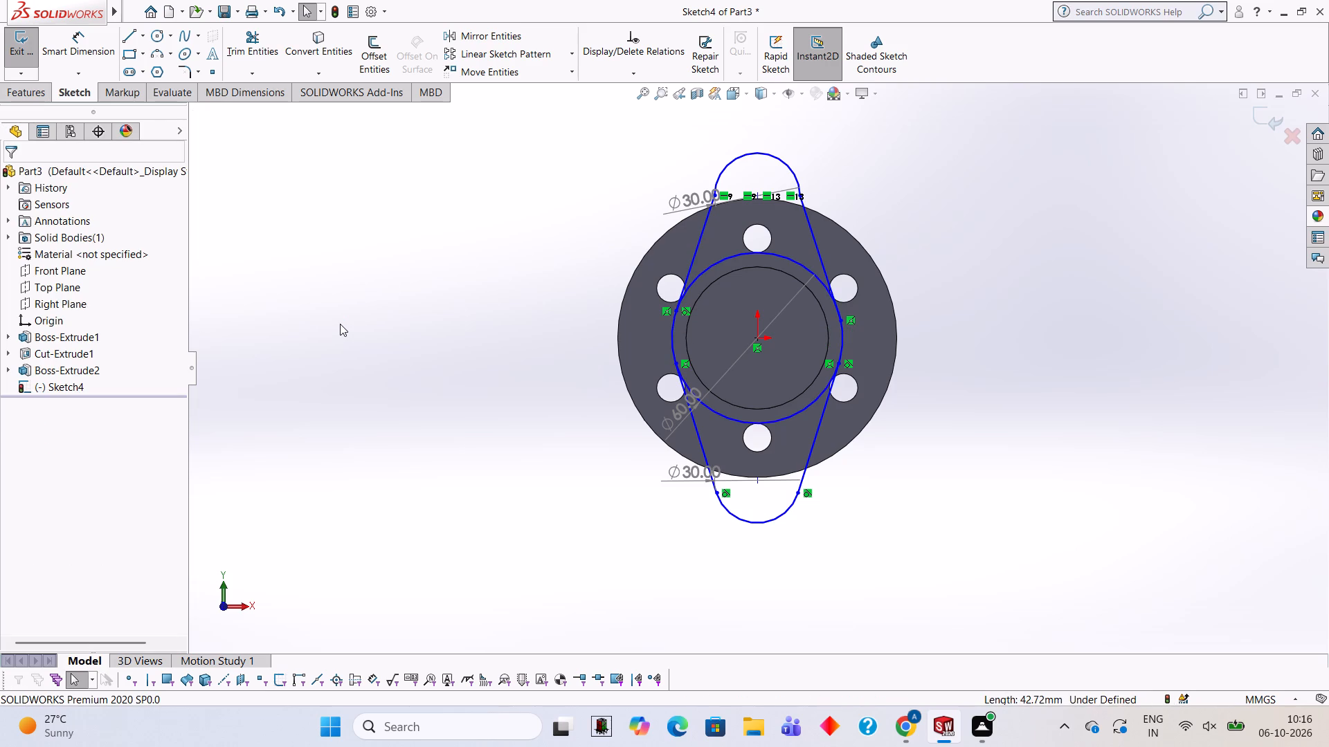
Inspect the existing relations of the two upper side lines and the upper 30 mm arc in the lobed profile.
click(691, 286)
click(689, 273)
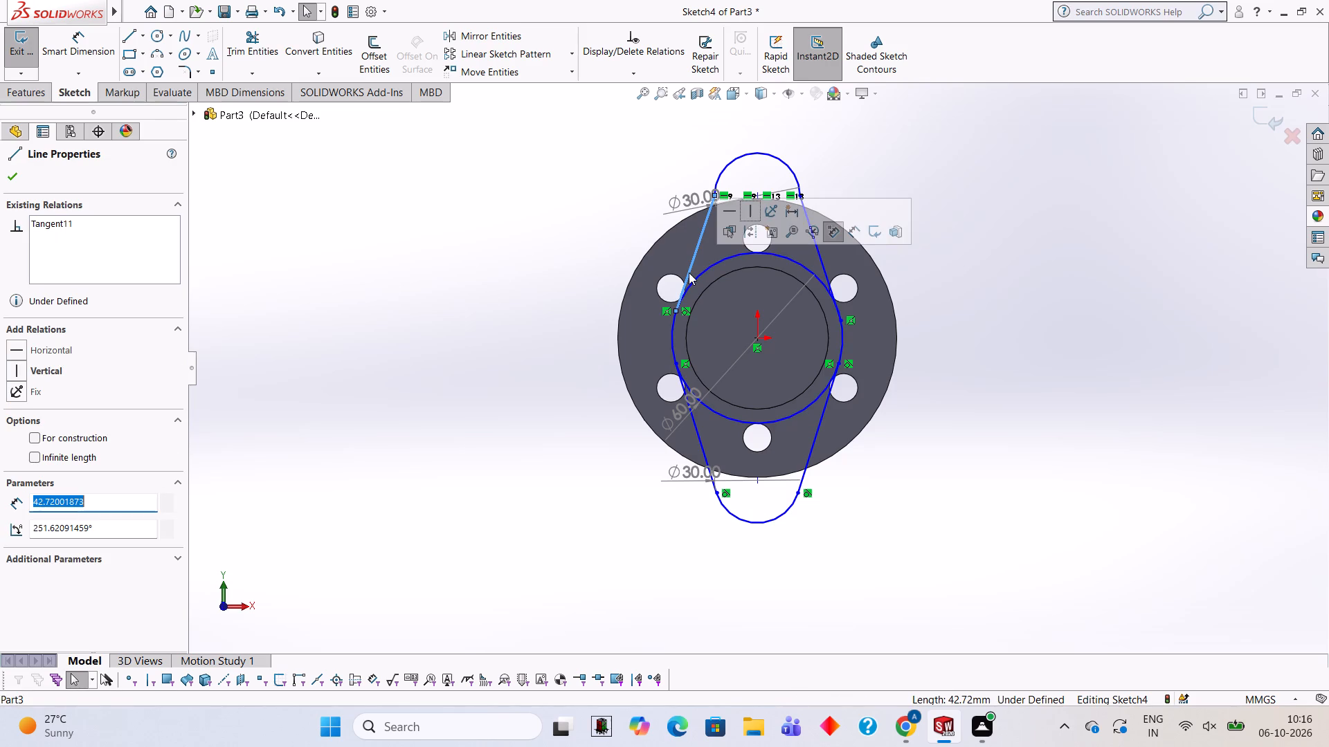
key(Escape)
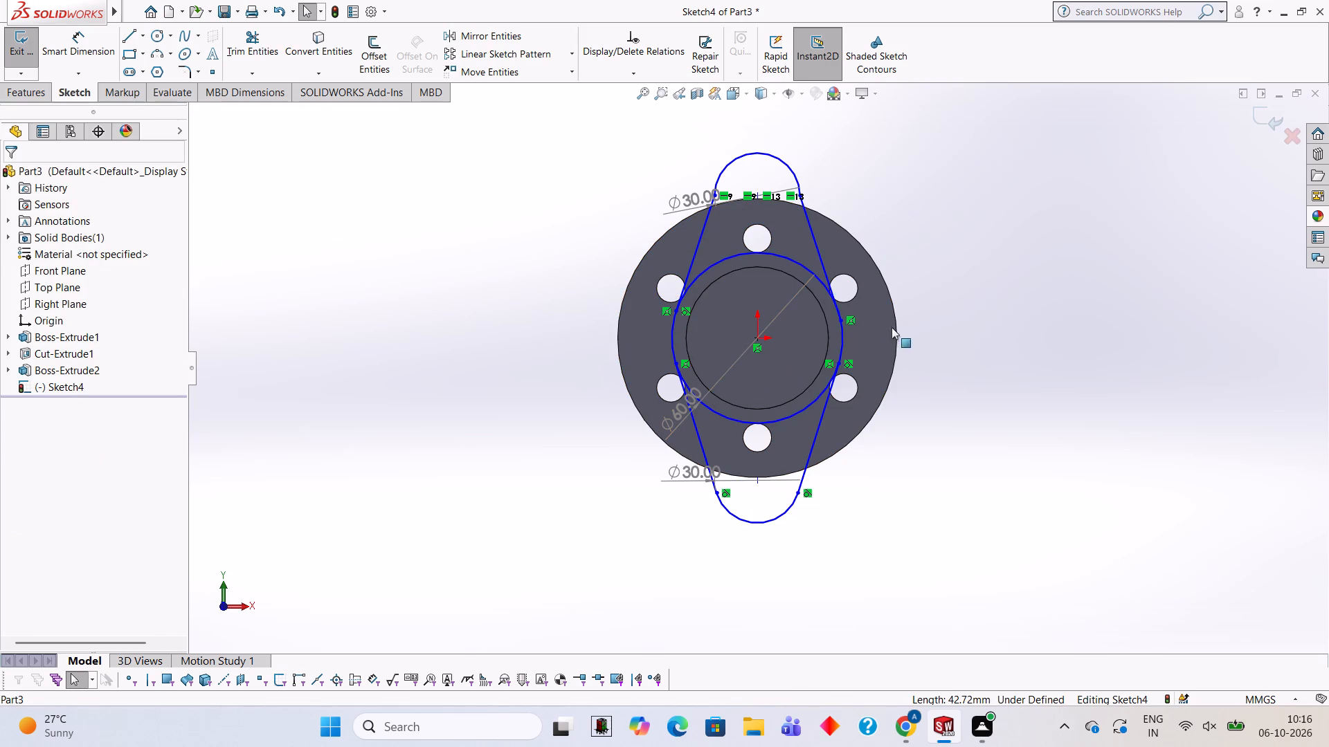
click(822, 261)
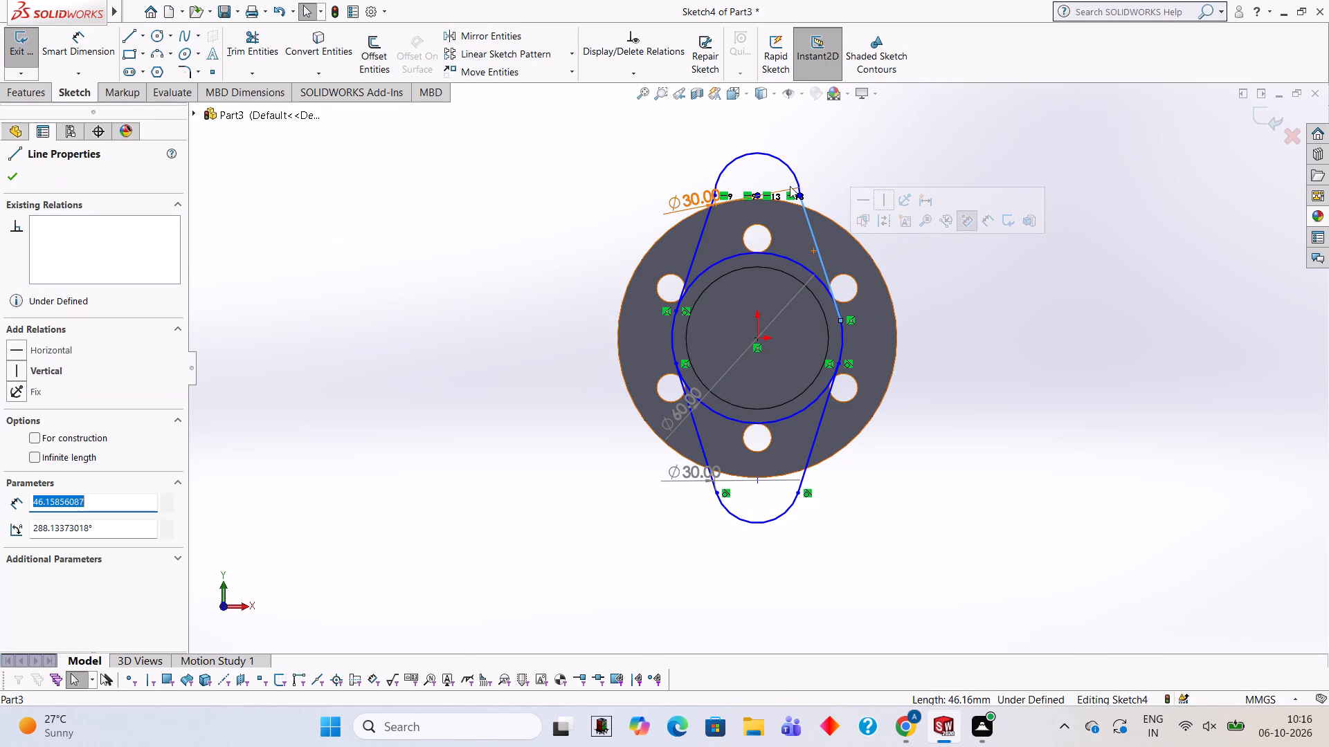
click(796, 172)
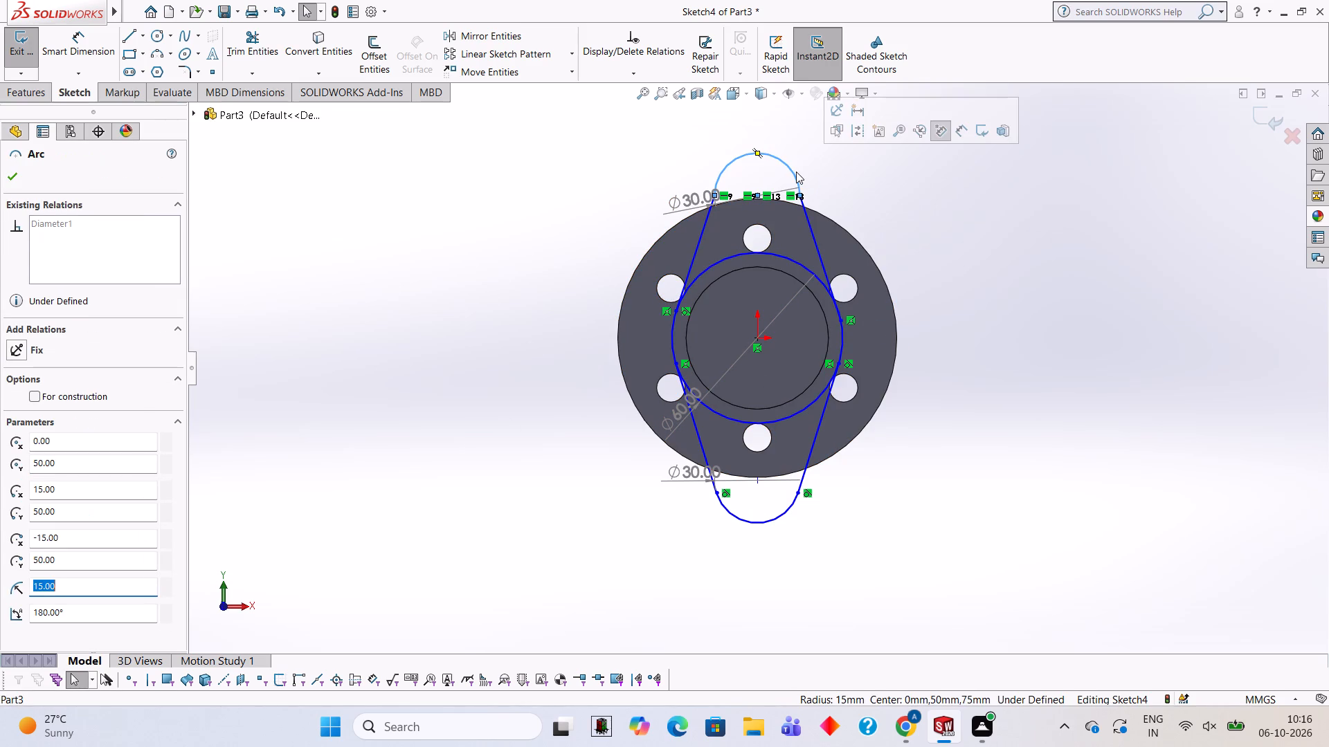
key(Escape)
click(806, 217)
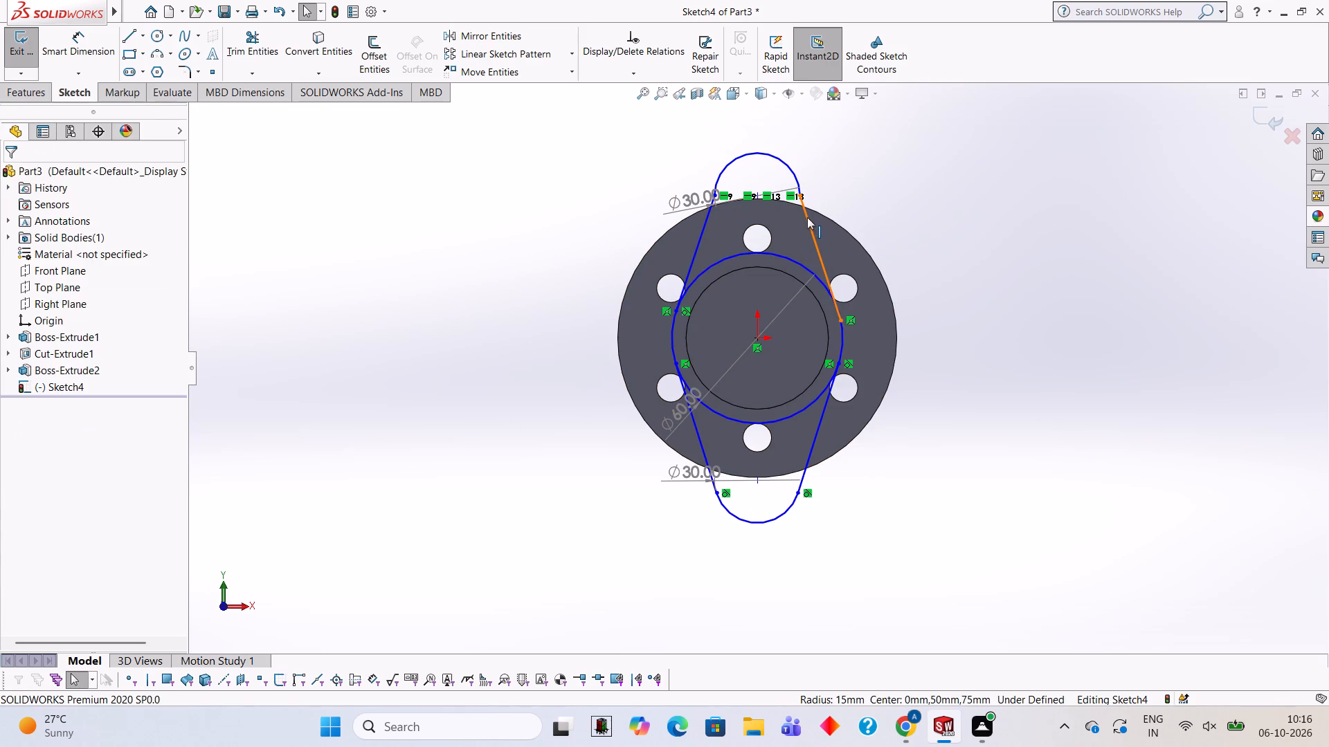
click(800, 185)
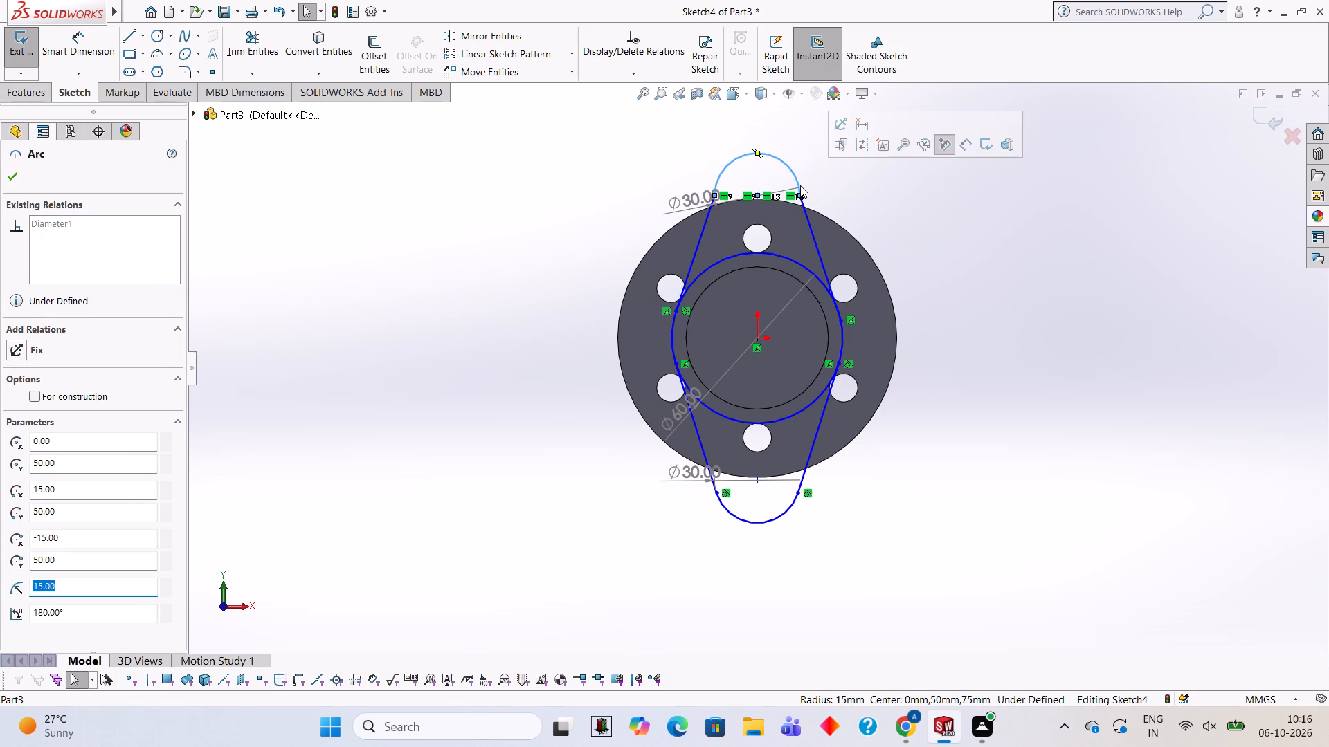
key(Escape)
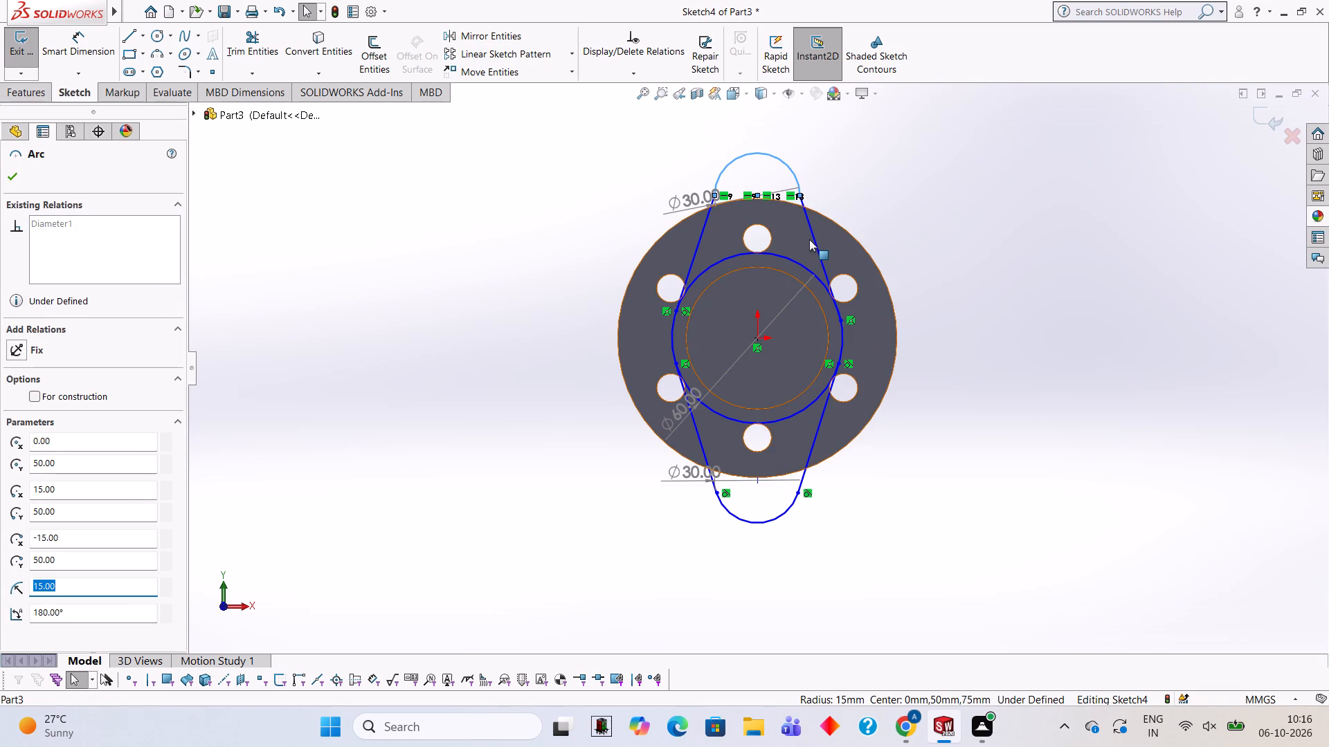
click(811, 240)
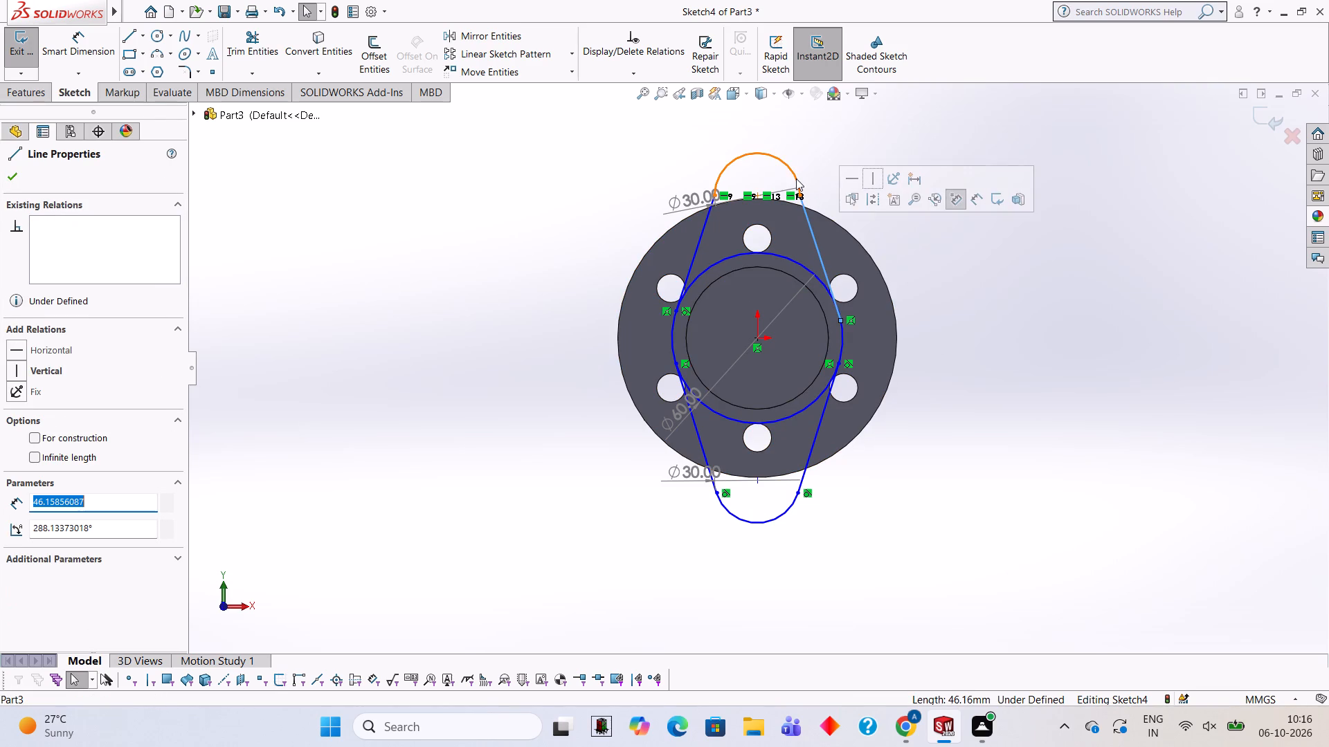
click(796, 178)
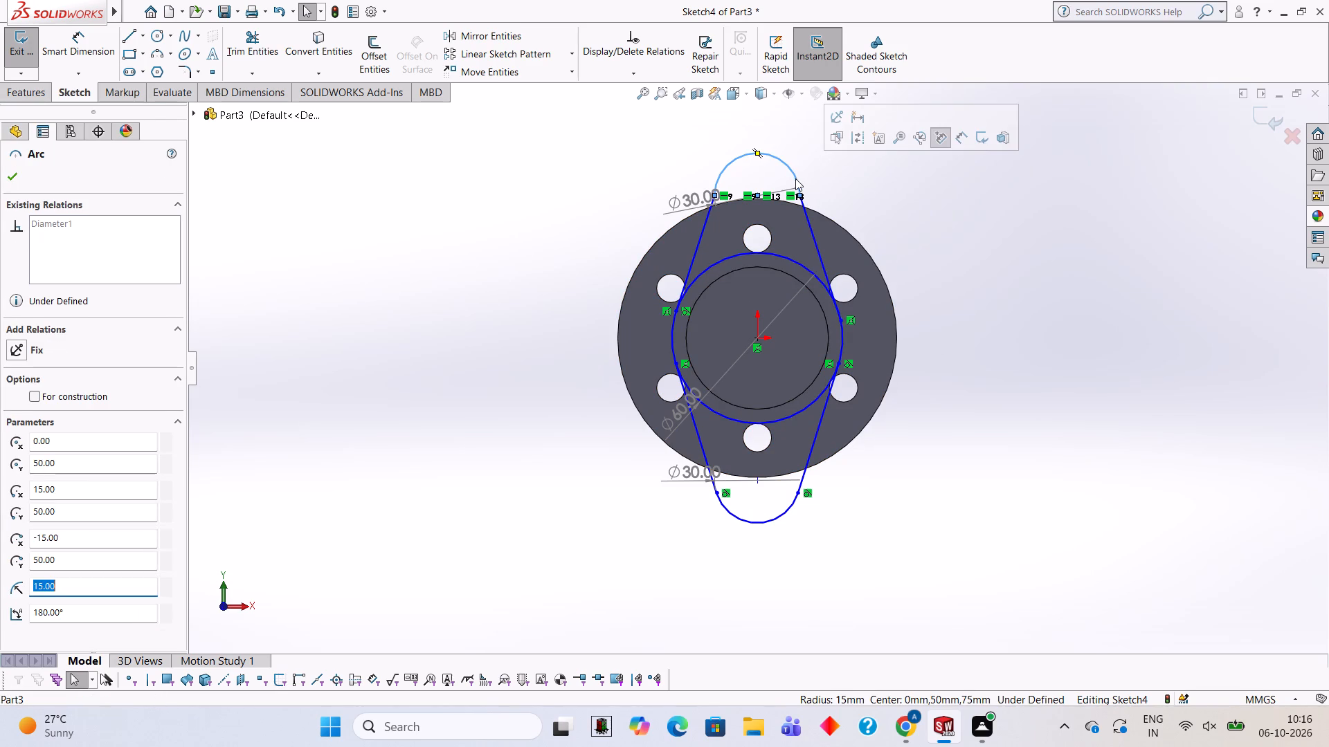
scroll(64, 324, down, 4)
scroll(80, 348, up, 3)
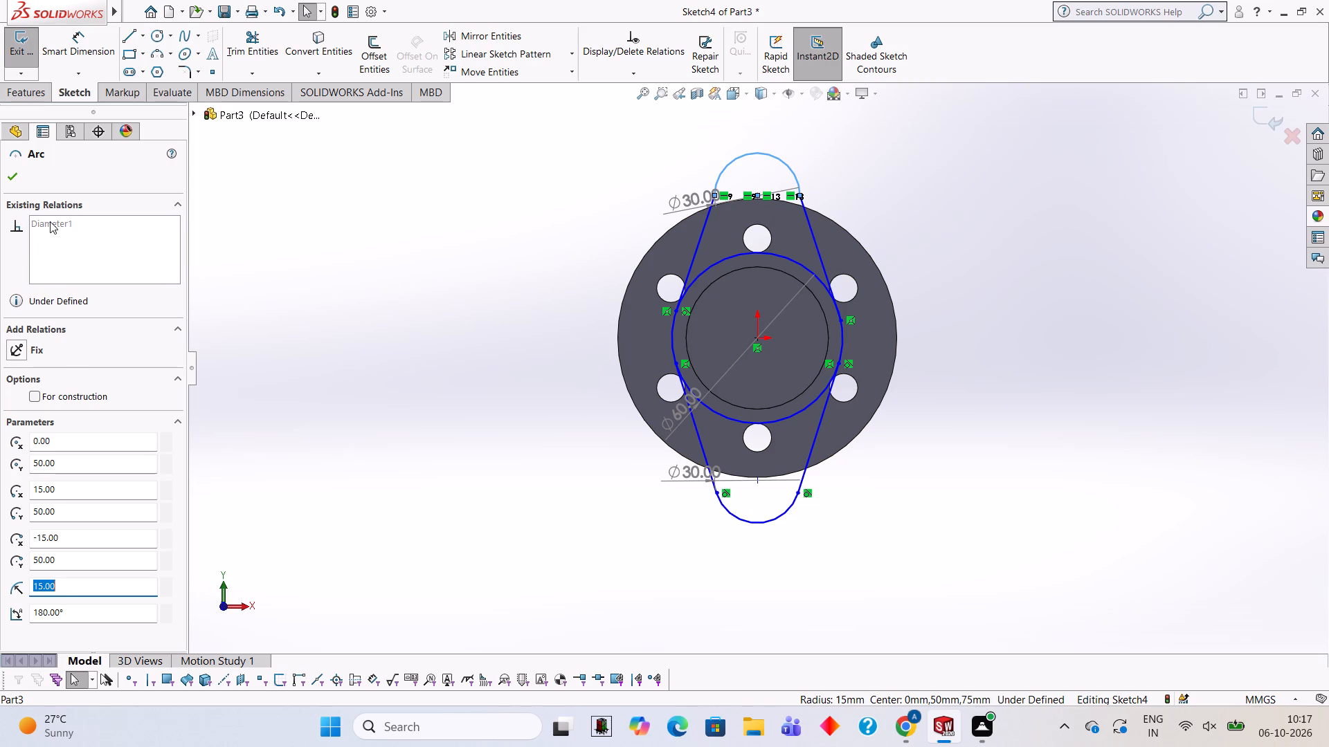
click(807, 220)
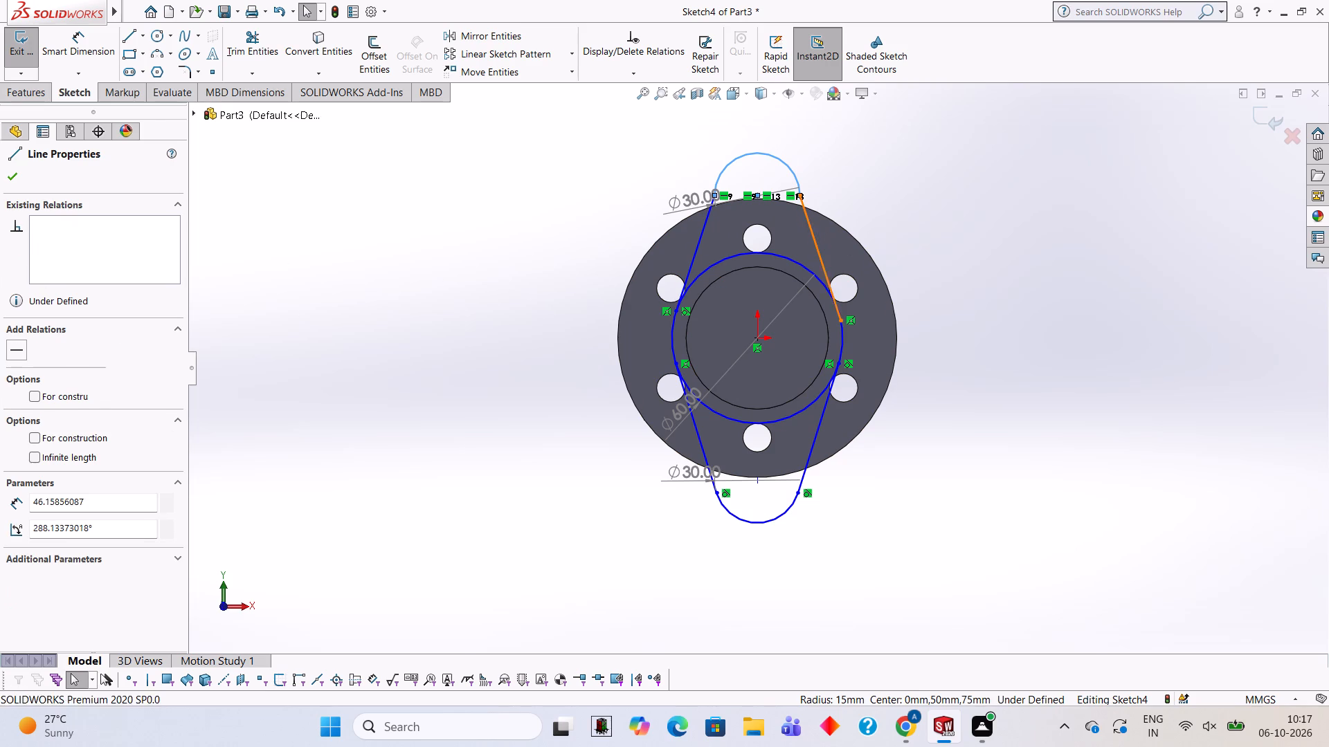
click(794, 171)
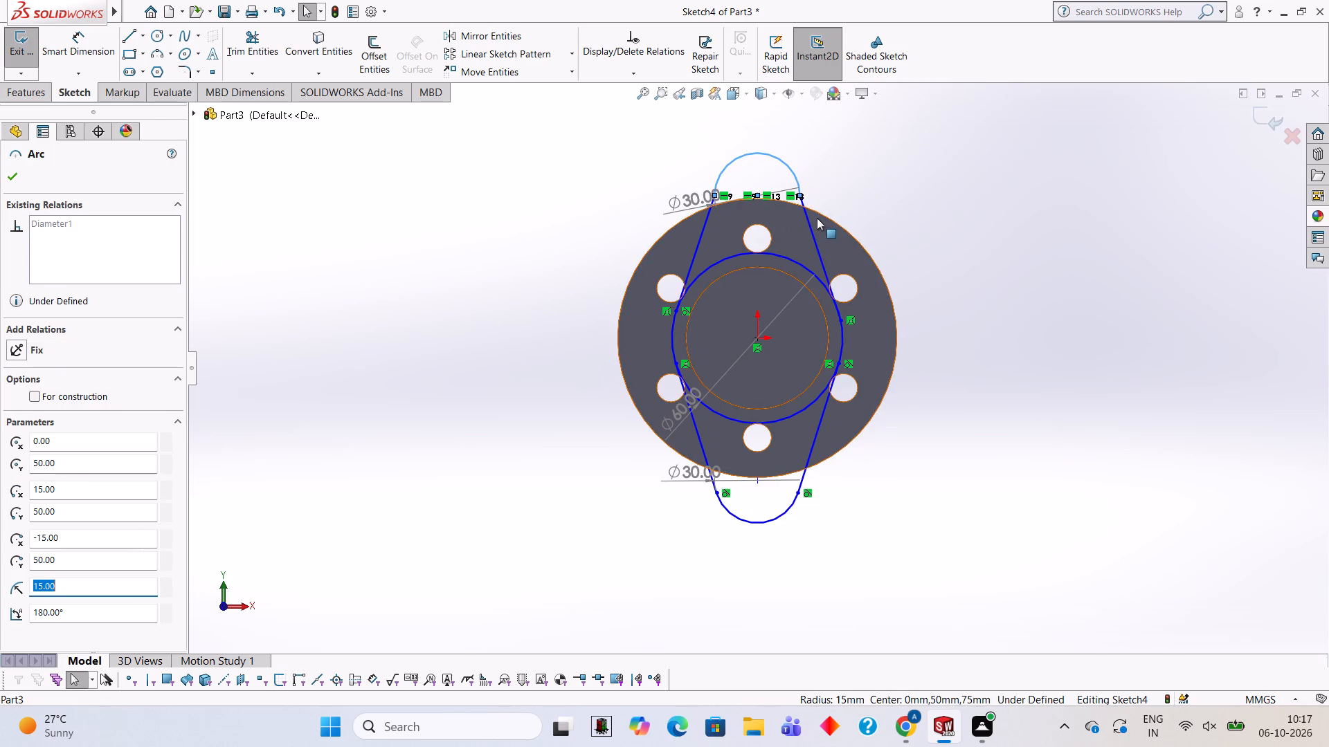
click(807, 214)
click(800, 189)
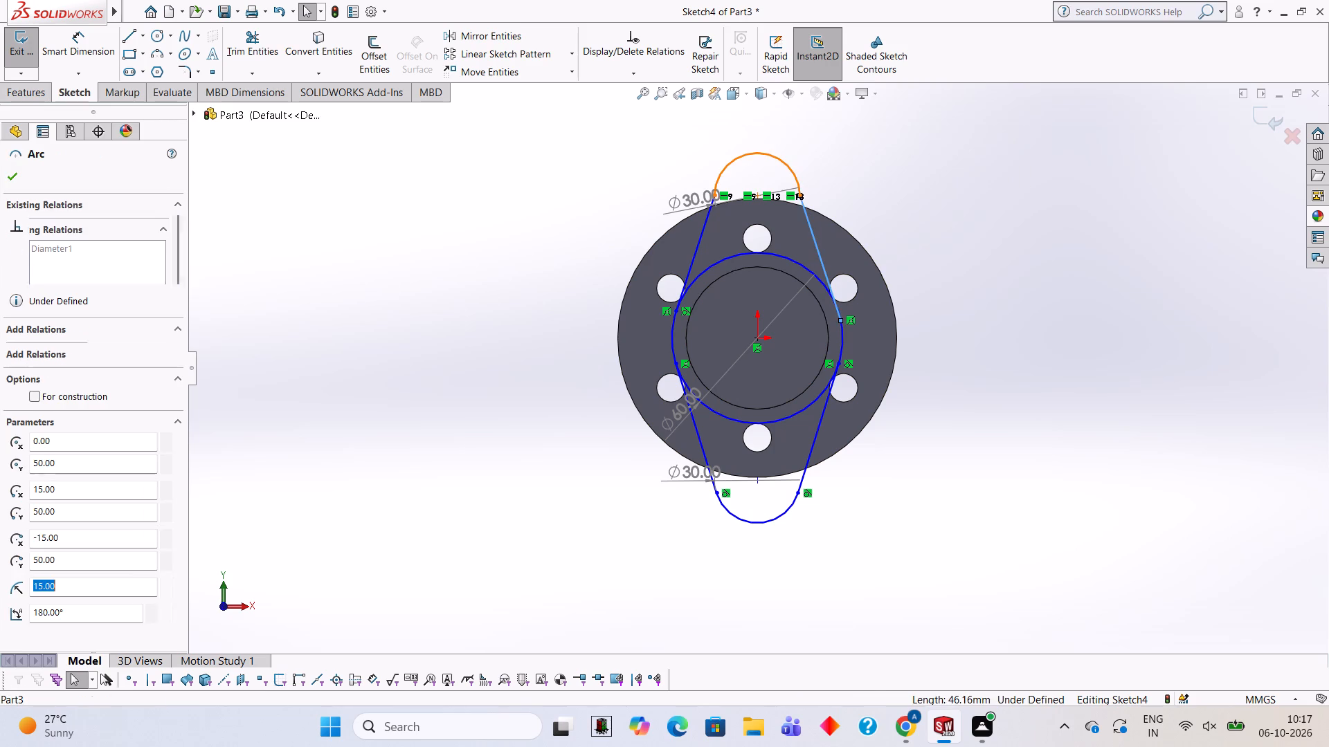
right_click(800, 189)
click(685, 166)
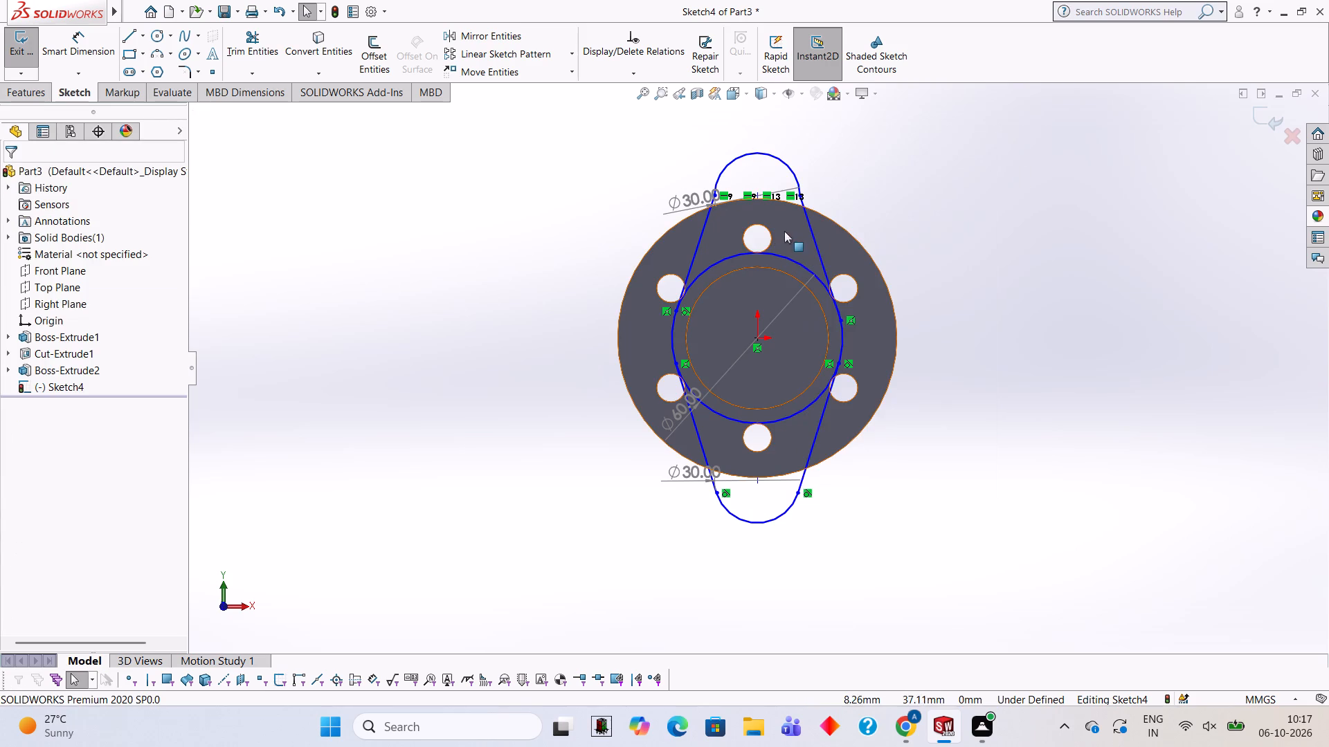
right_click(804, 219)
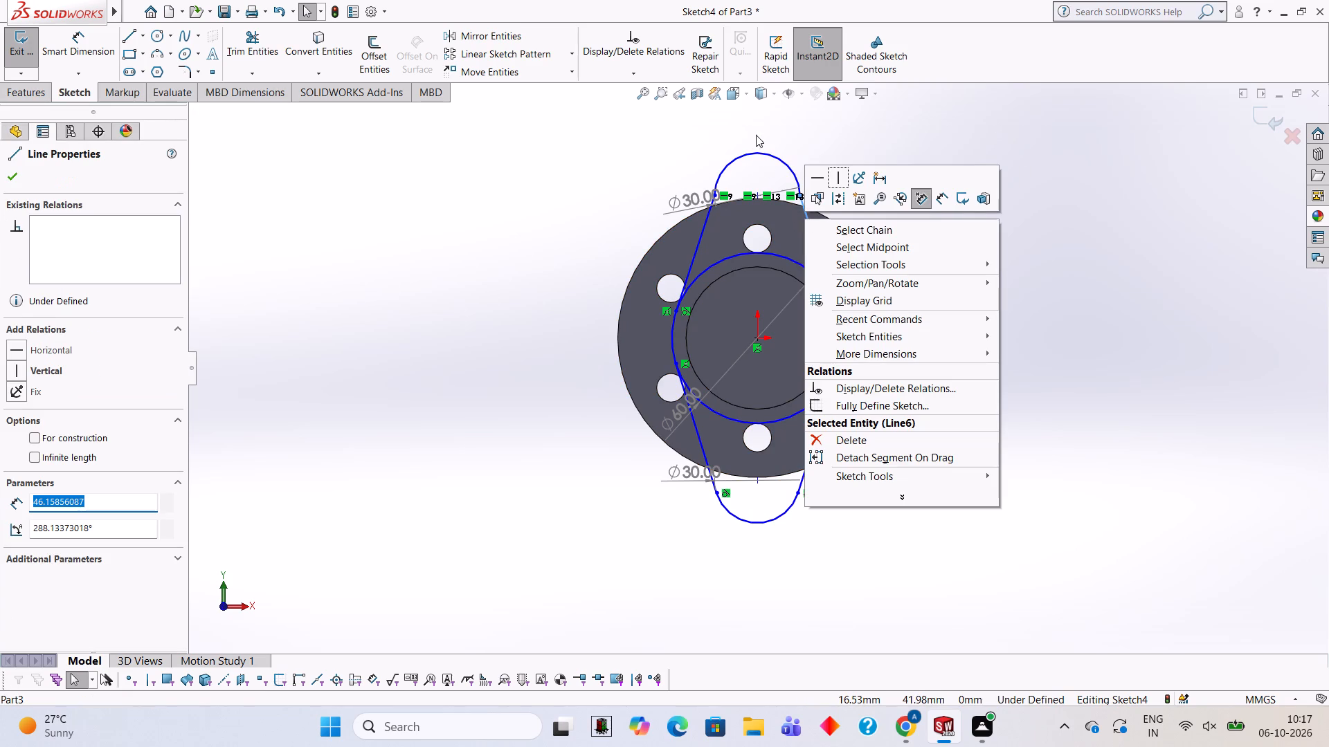
click(753, 130)
click(797, 176)
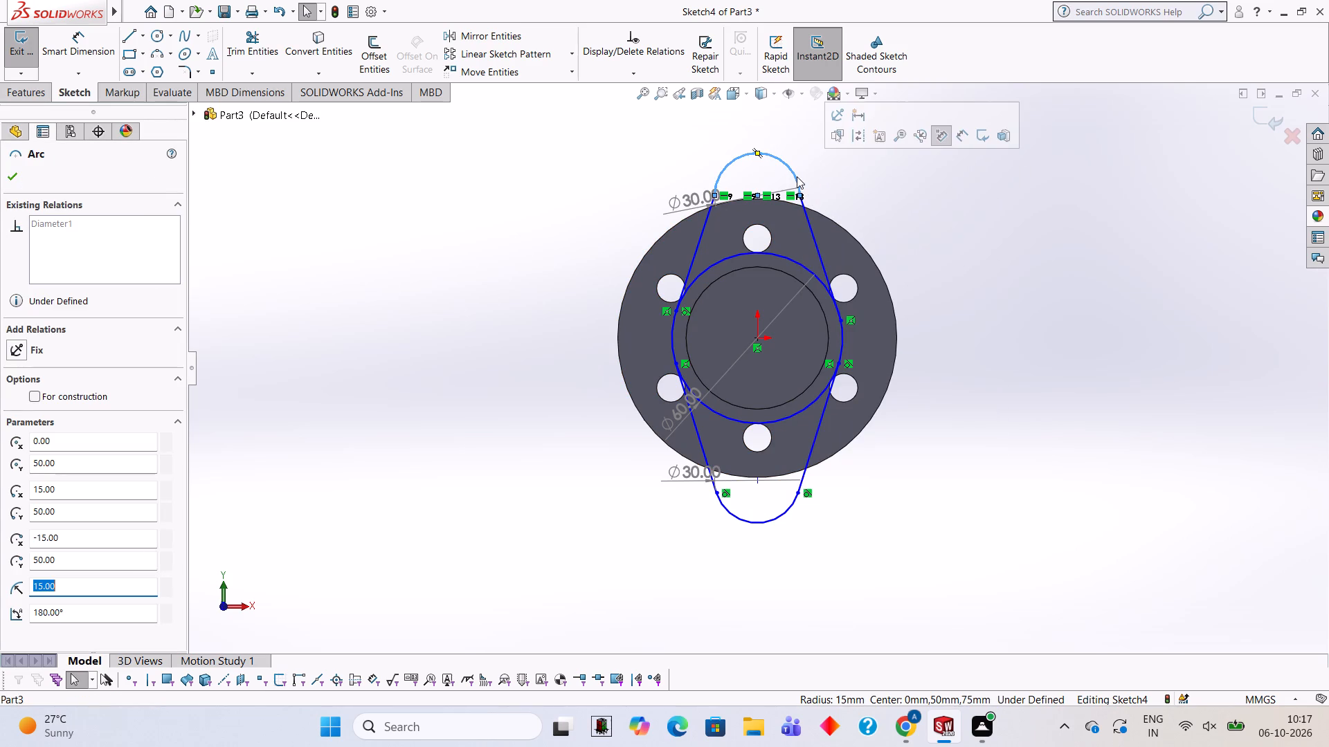
click(811, 225)
click(811, 225)
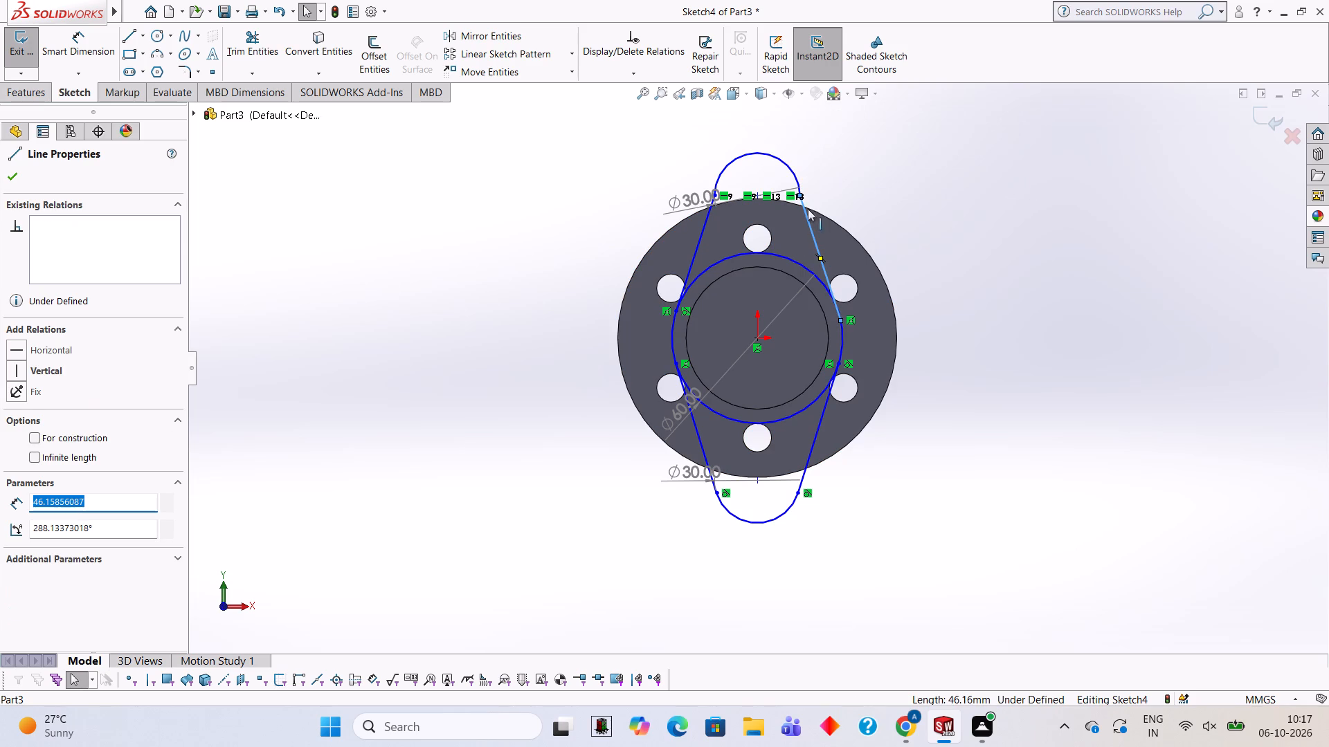
click(796, 182)
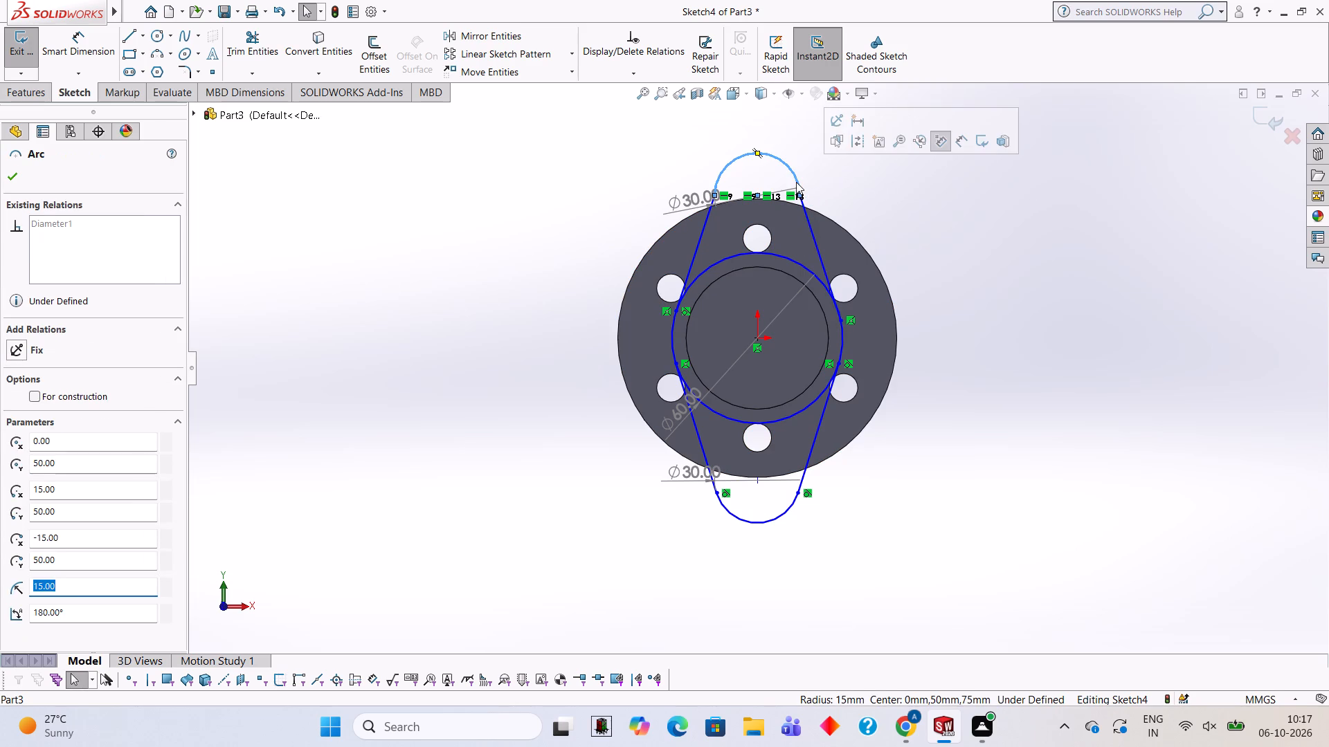
Inspect the tangent relations of the lower-right side line and the lower 30 mm arc.
click(820, 414)
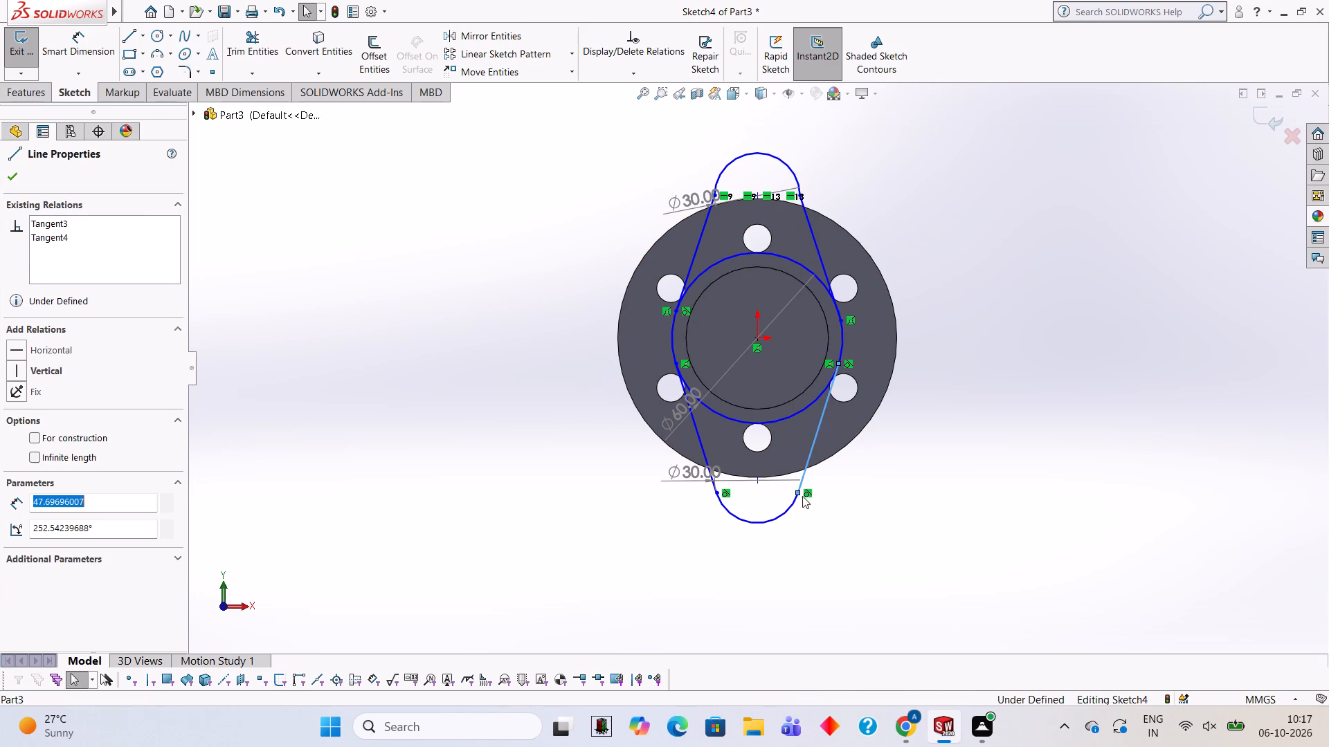
click(793, 503)
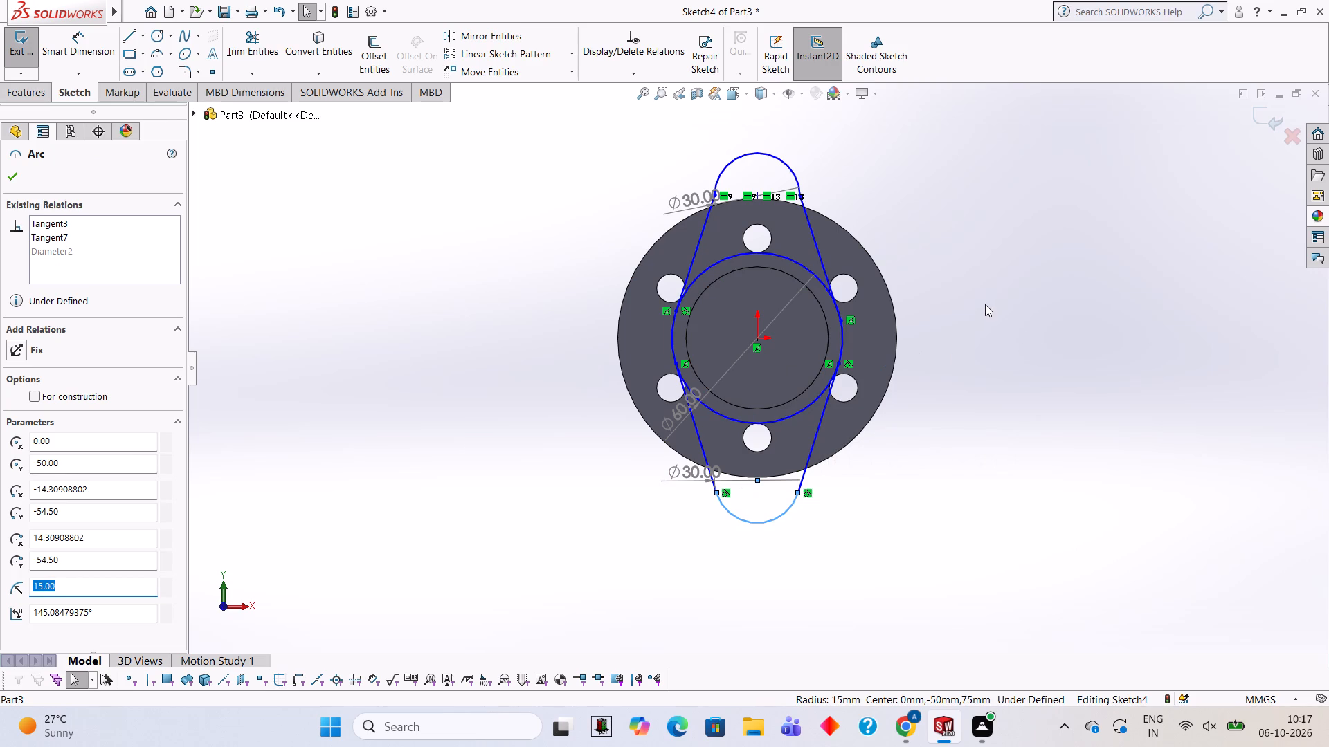
click(54, 237)
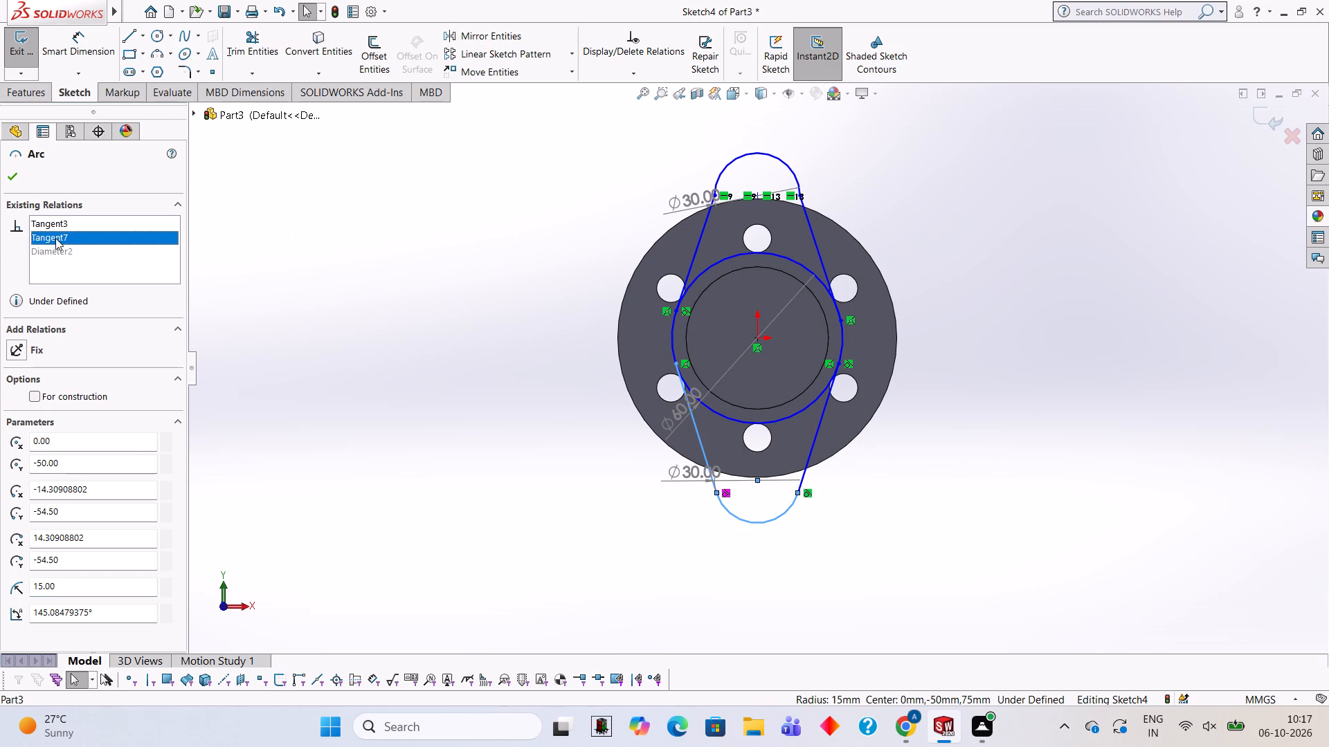
click(57, 225)
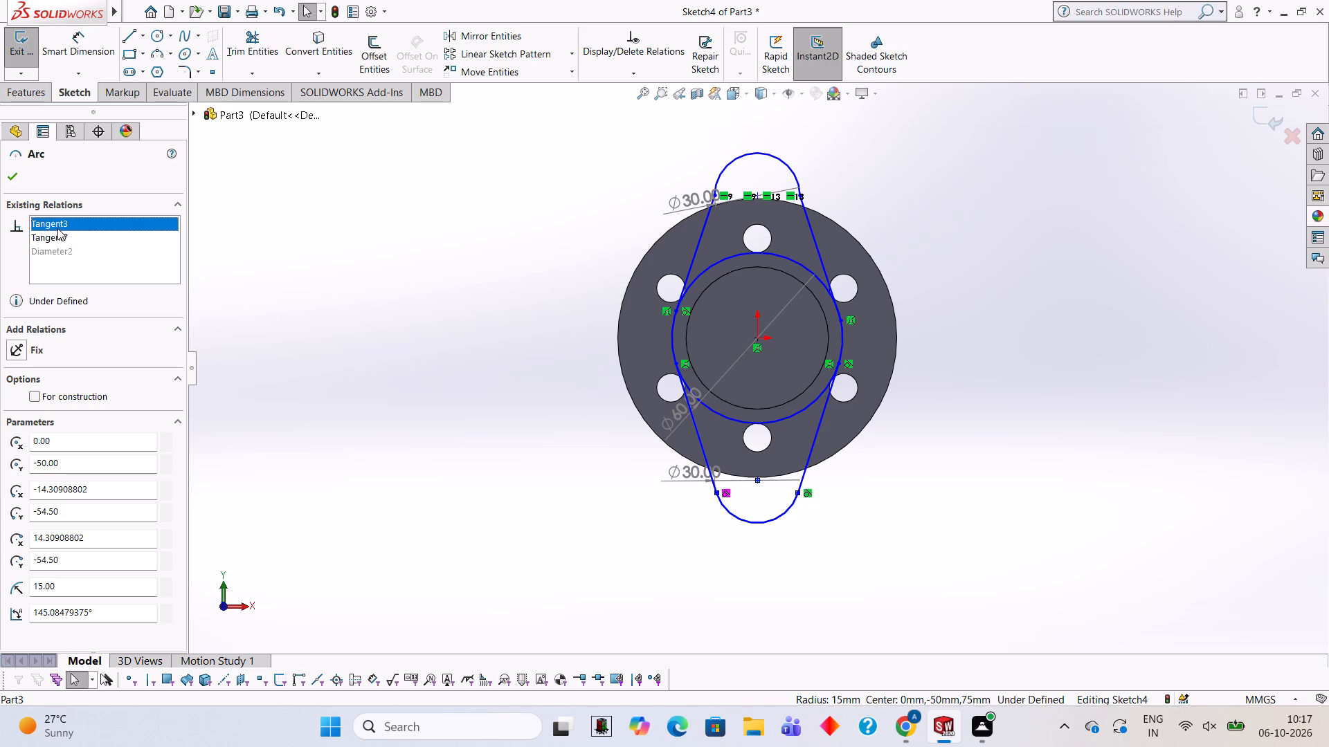
click(56, 232)
click(58, 223)
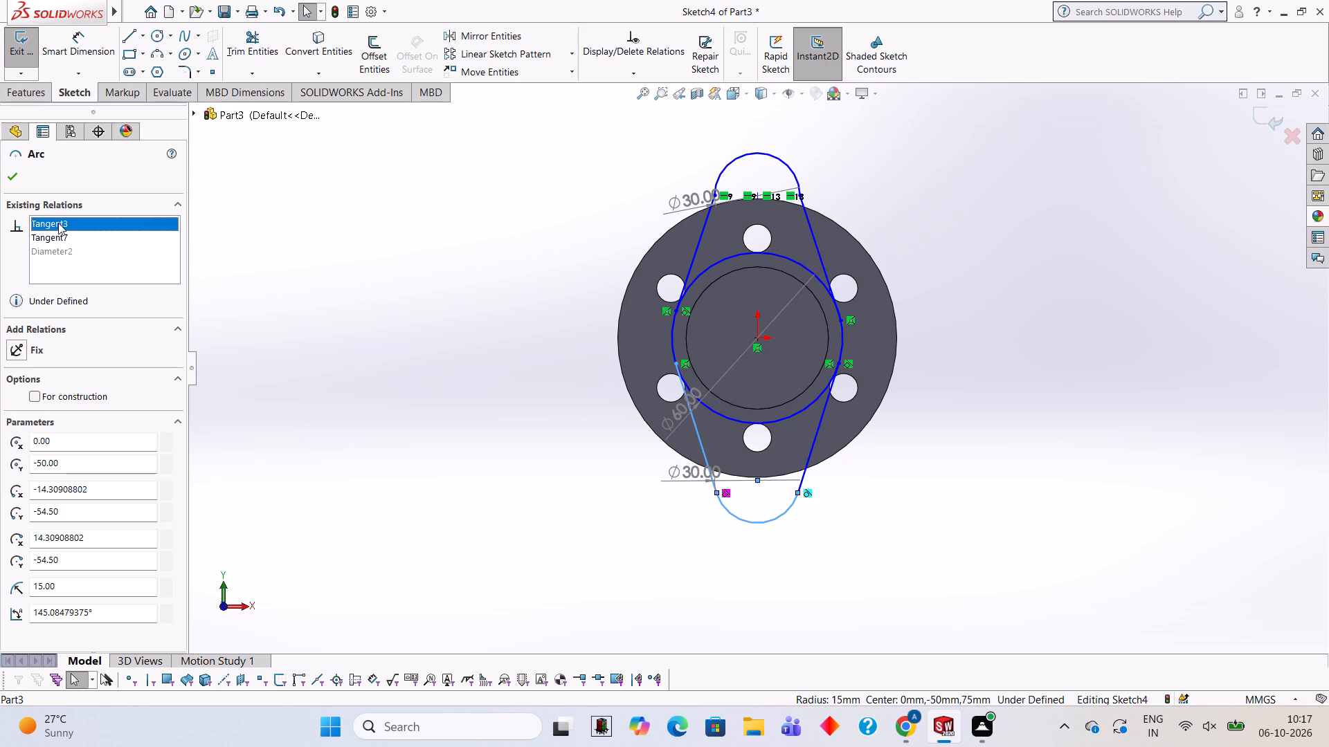
click(8, 178)
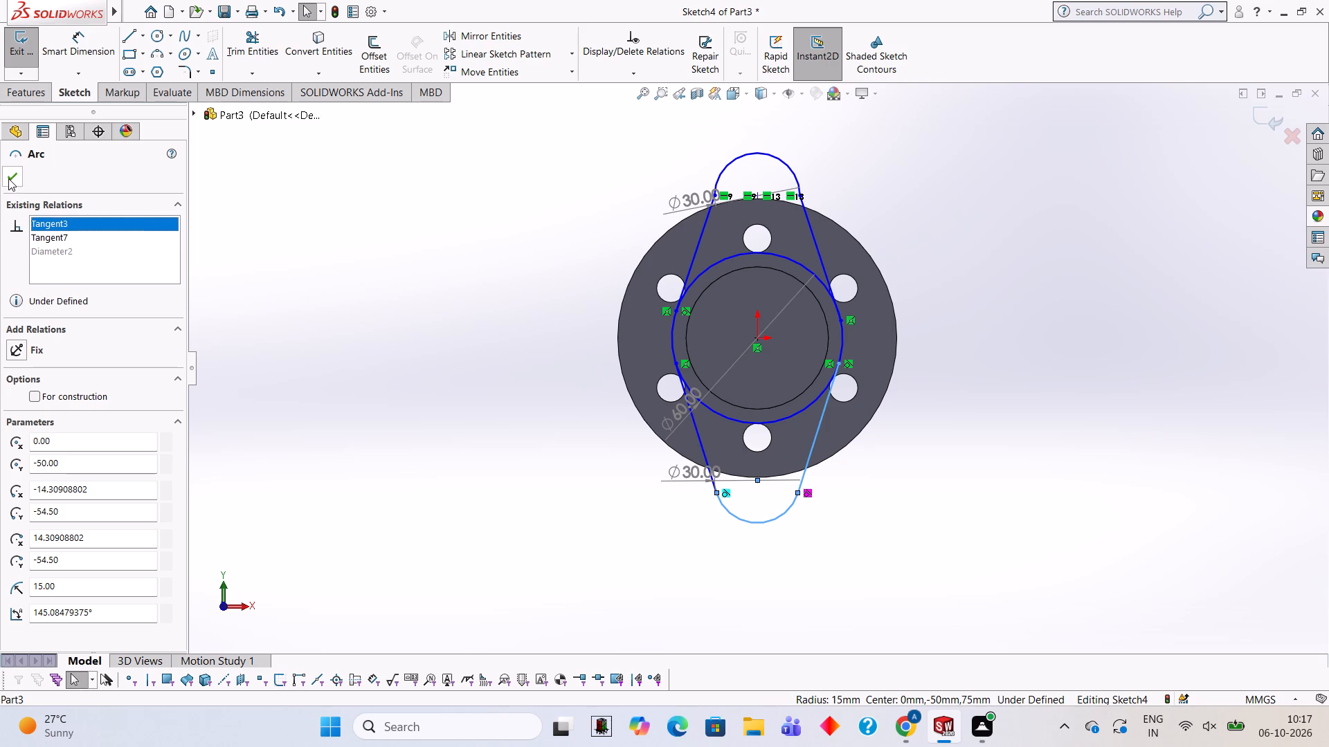
Re-examine the upper-right side line, the upper 30 mm arc and the junction between them for missing relations.
click(811, 223)
click(791, 173)
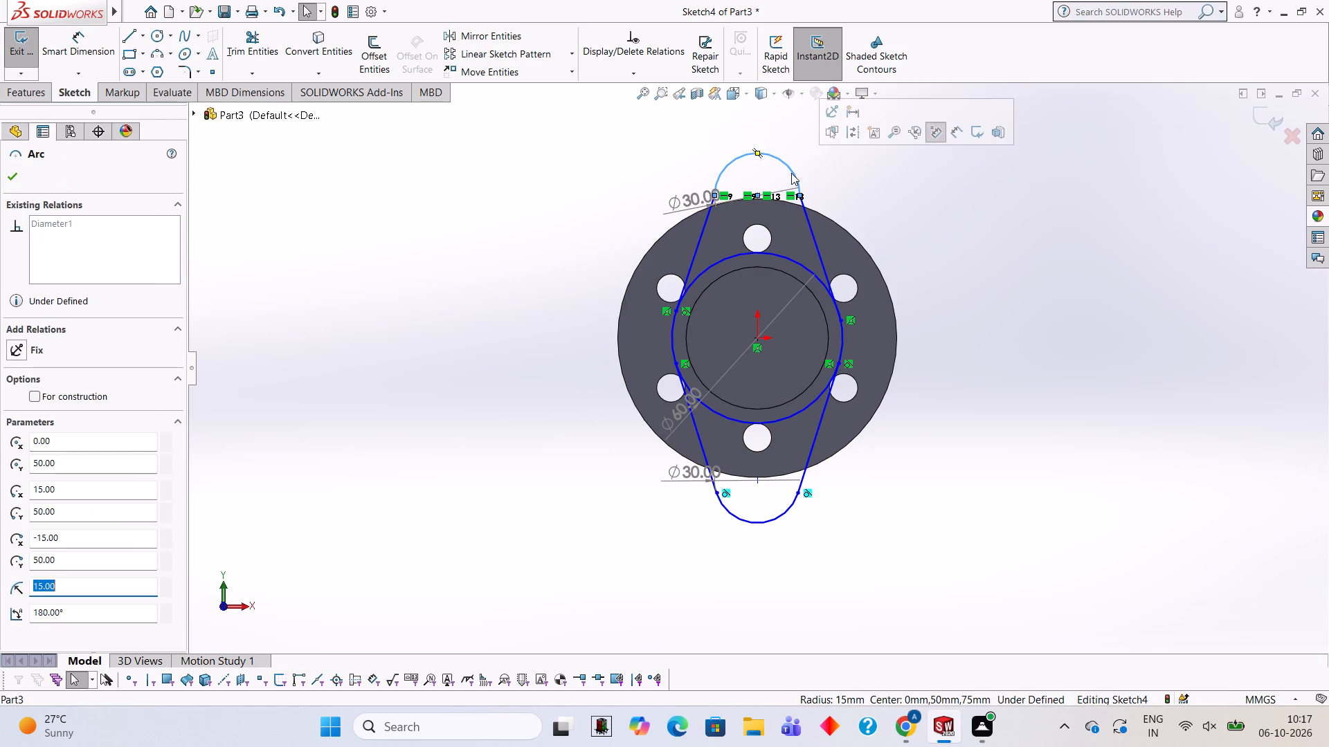
scroll(44, 417, down, 2)
click(35, 391)
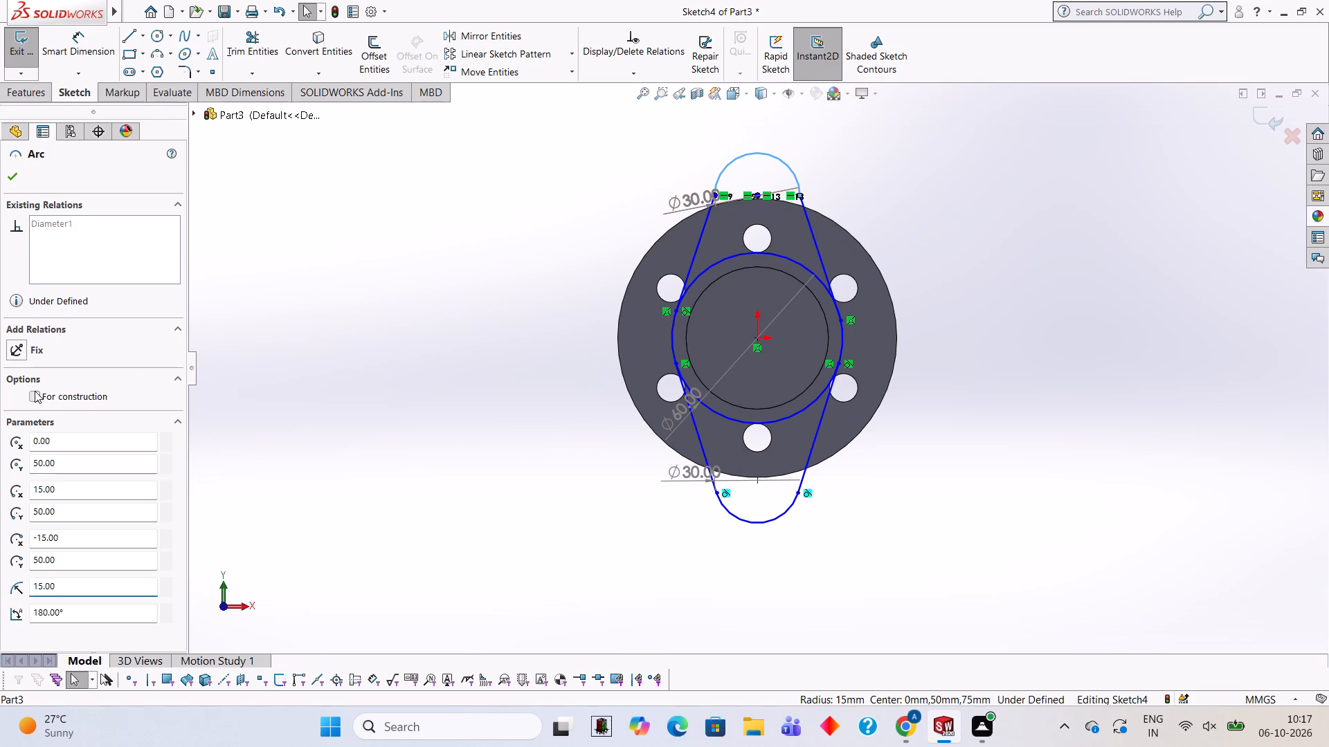
click(35, 391)
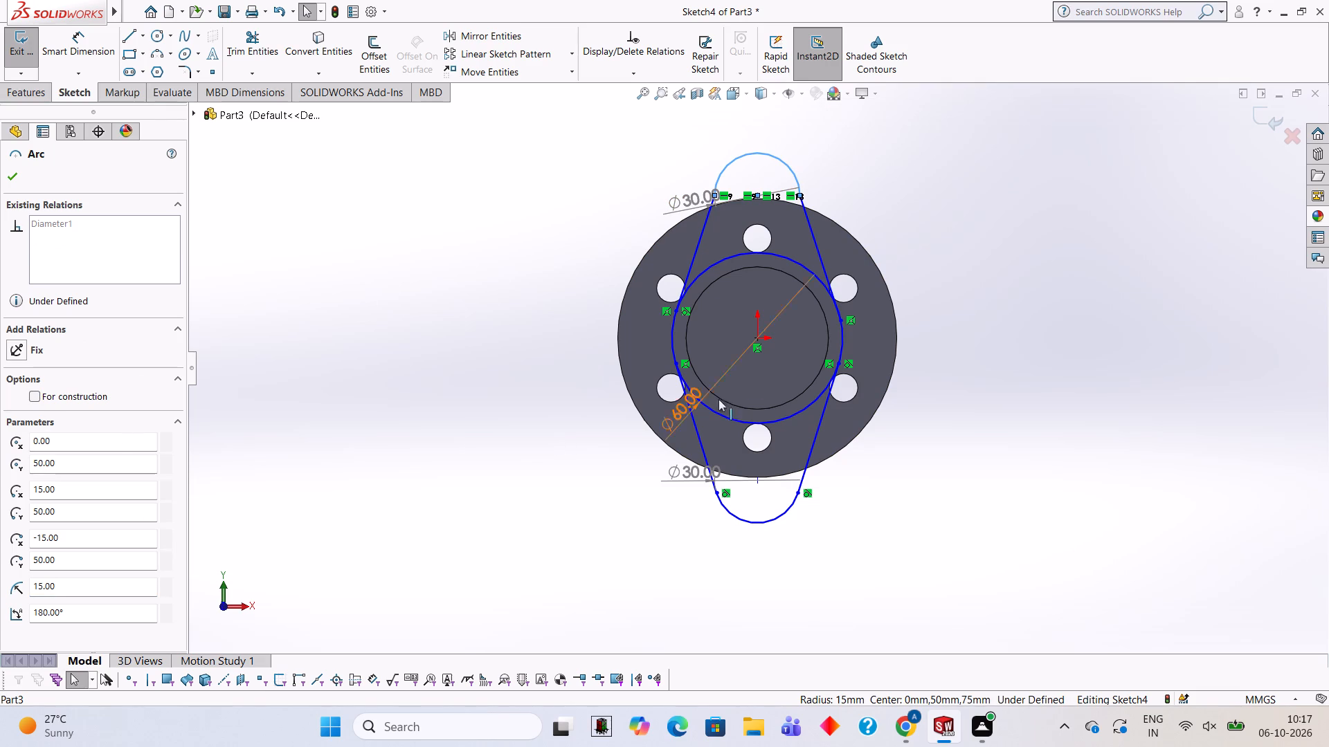
scroll(752, 334, down, 4)
scroll(898, 113, up, 3)
scroll(866, 131, down, 4)
scroll(795, 251, down, 2)
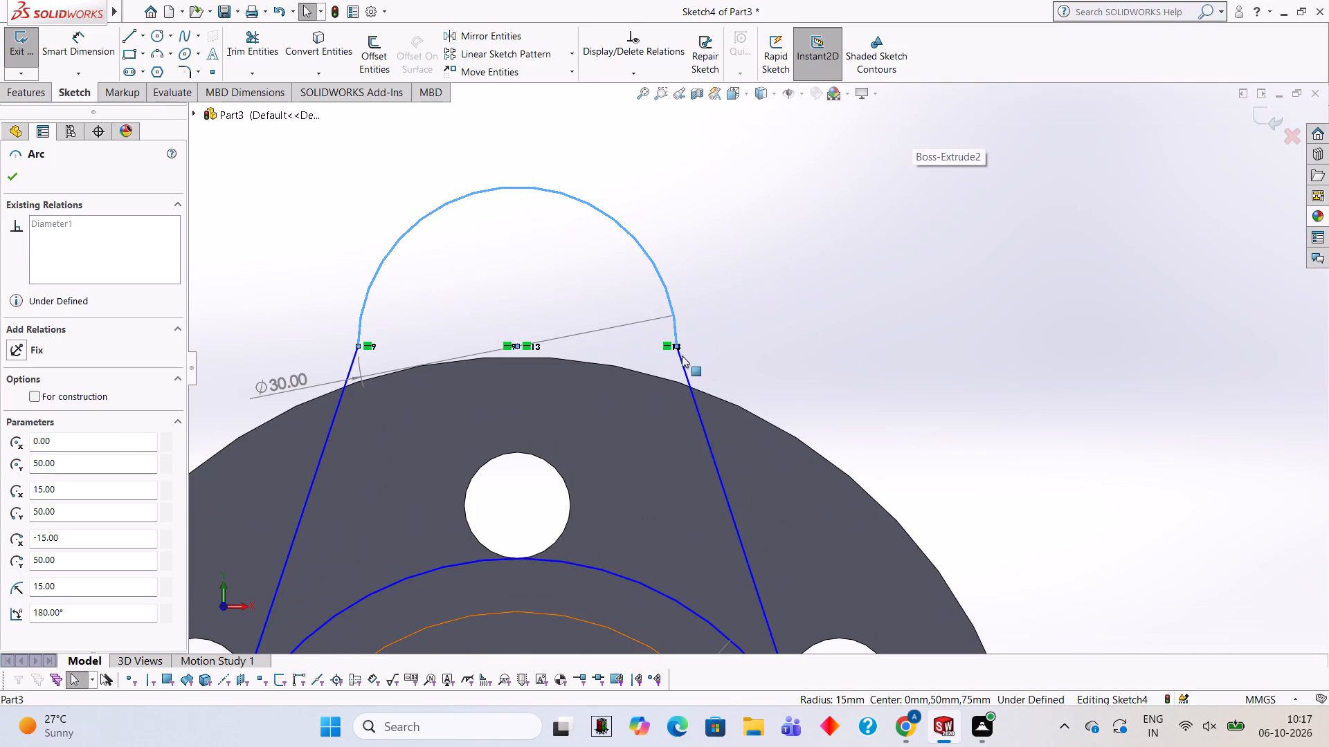
scroll(563, 366, up, 2)
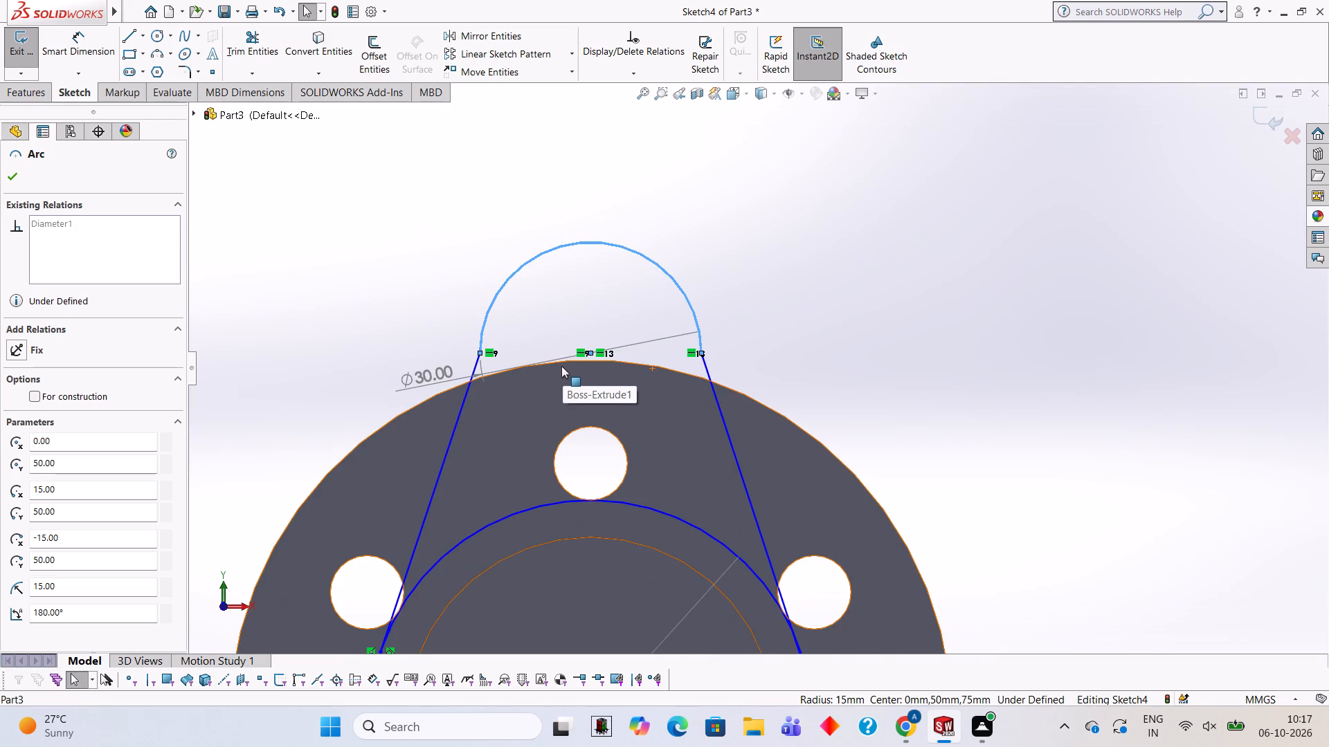
scroll(613, 358, up, 9)
scroll(702, 493, down, 3)
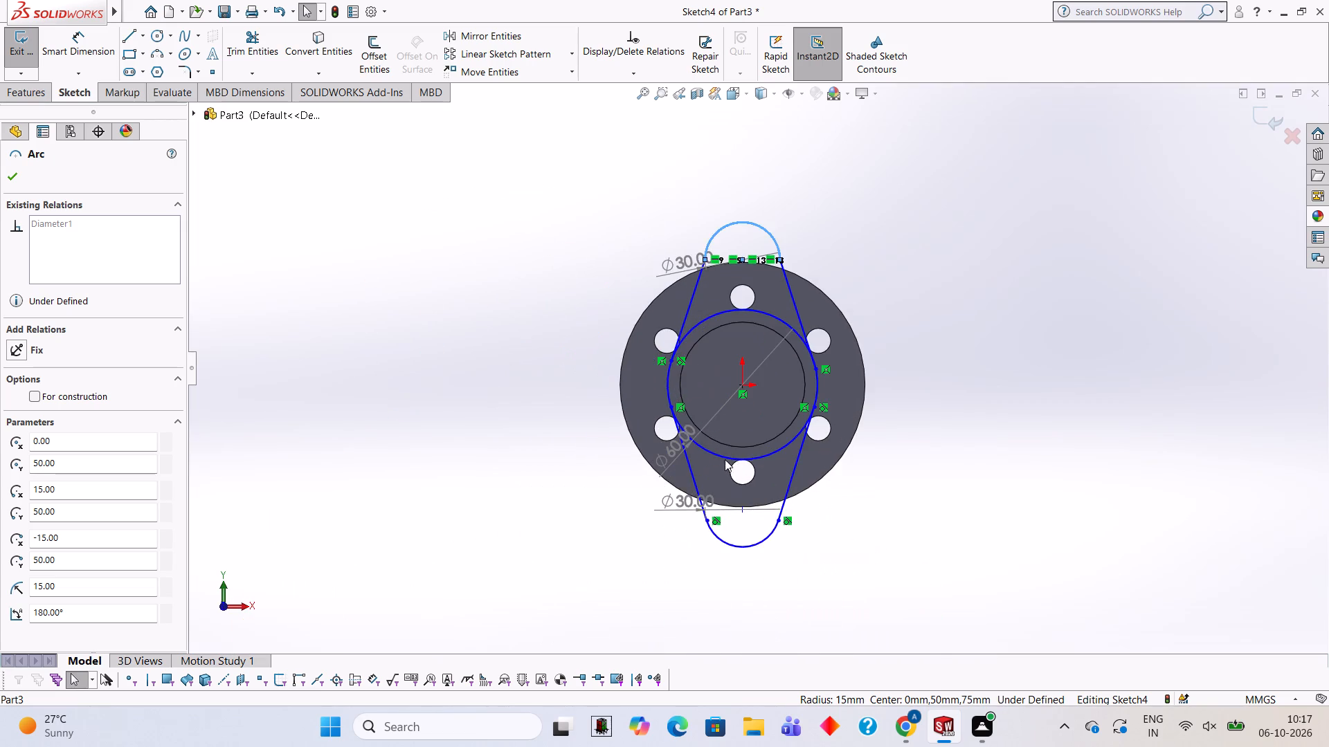
scroll(744, 372, down, 1)
scroll(832, 289, down, 2)
scroll(777, 272, up, 2)
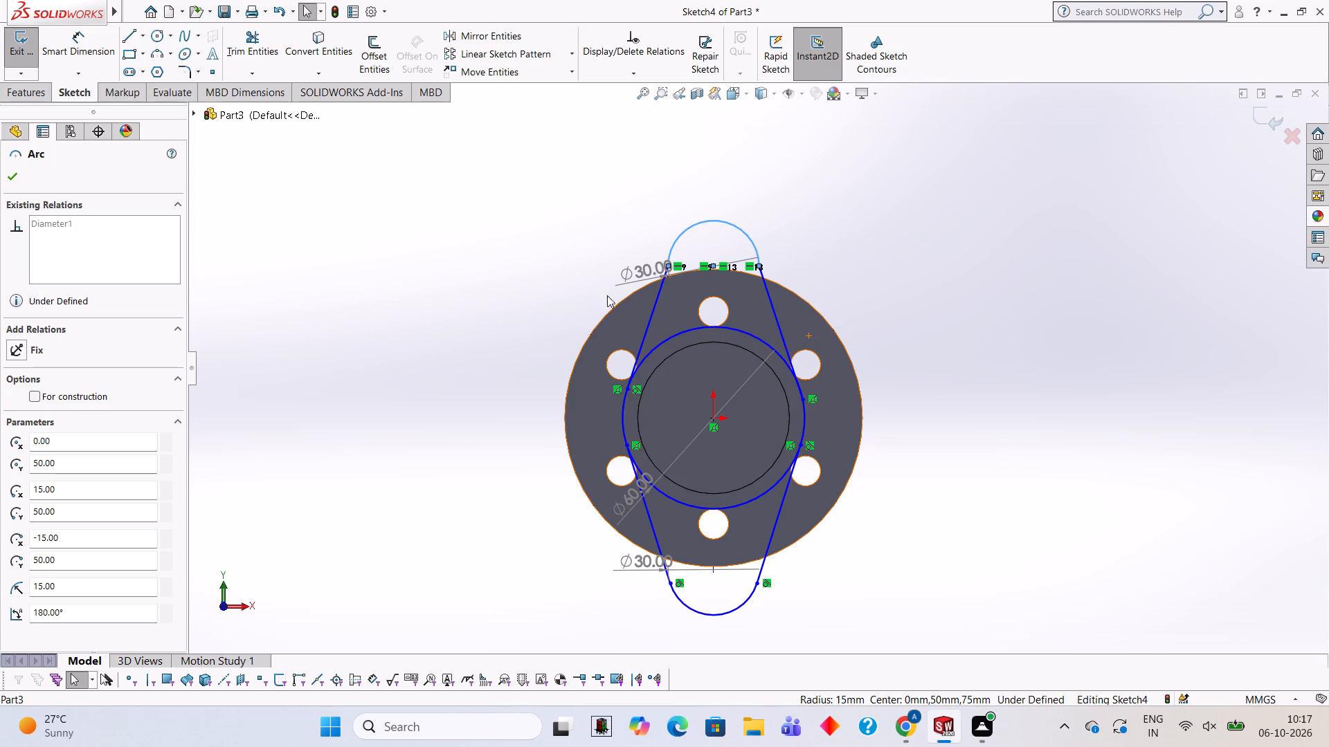
click(771, 306)
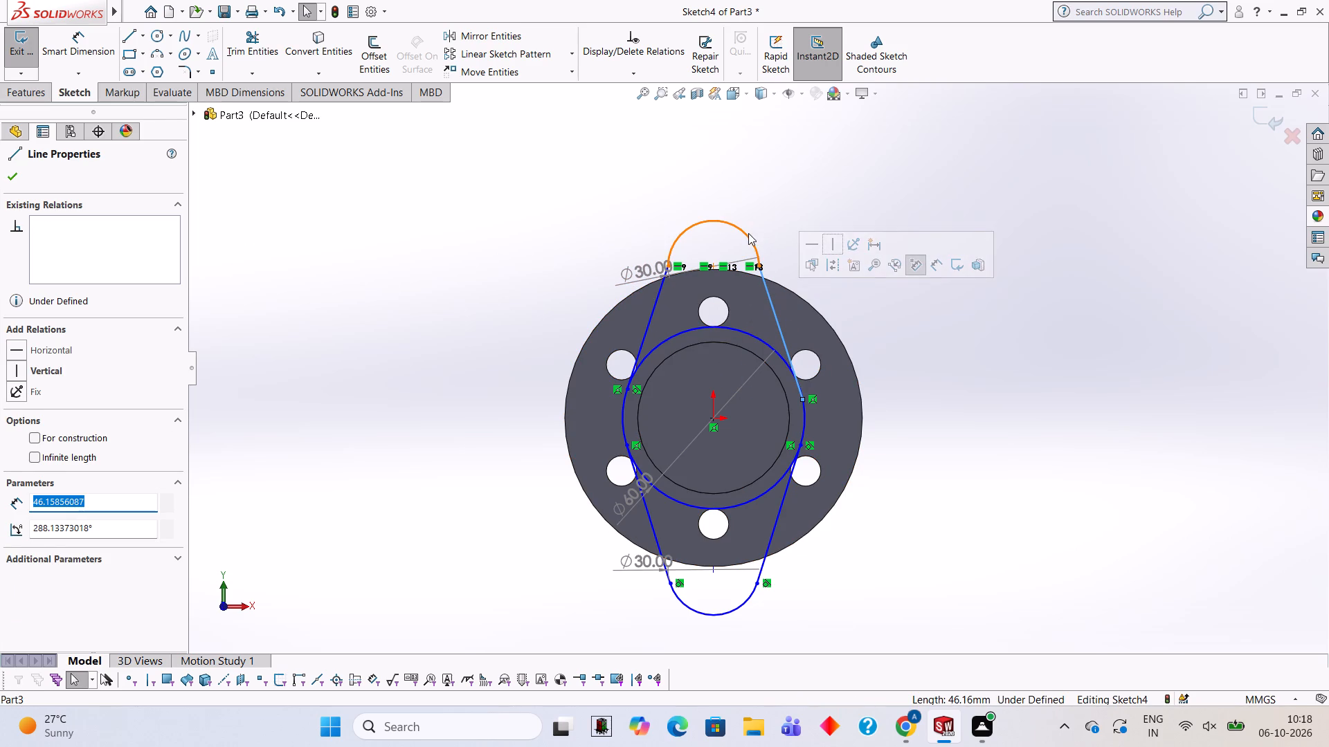
click(748, 233)
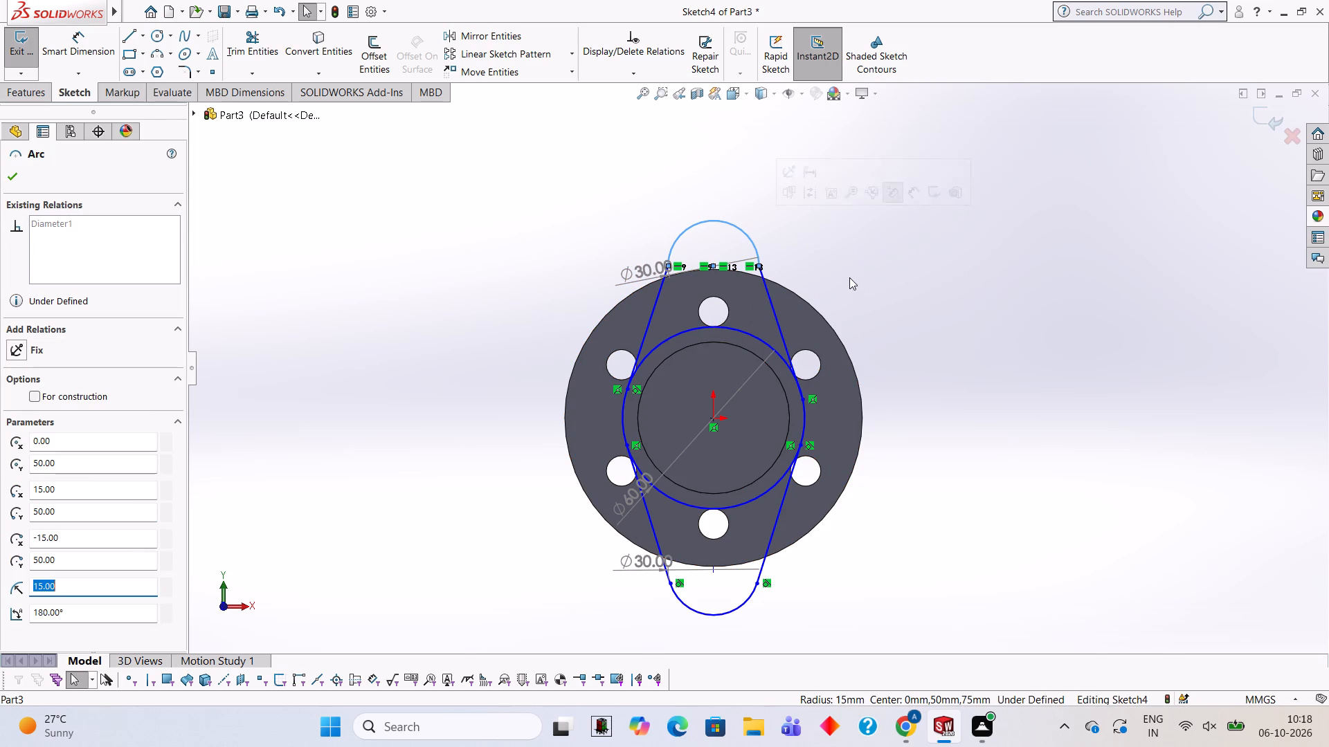
key(Escape)
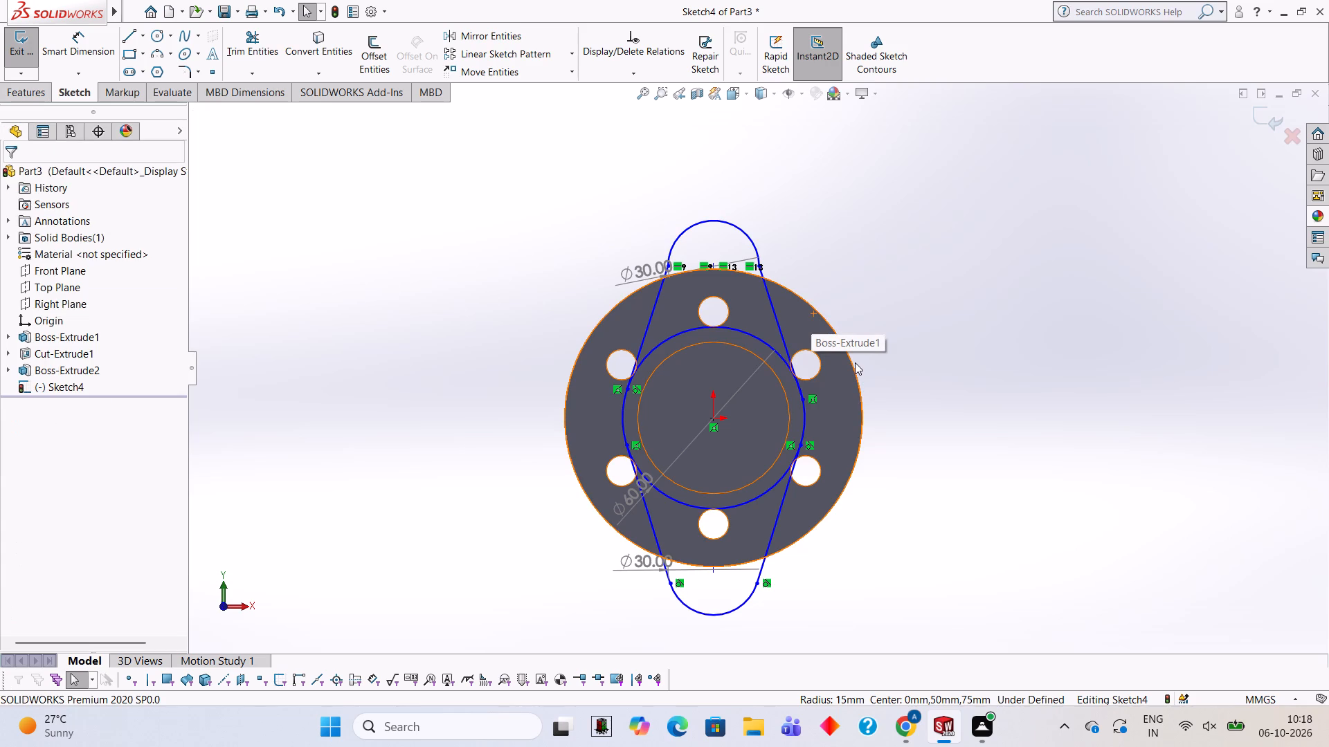
click(770, 301)
click(757, 248)
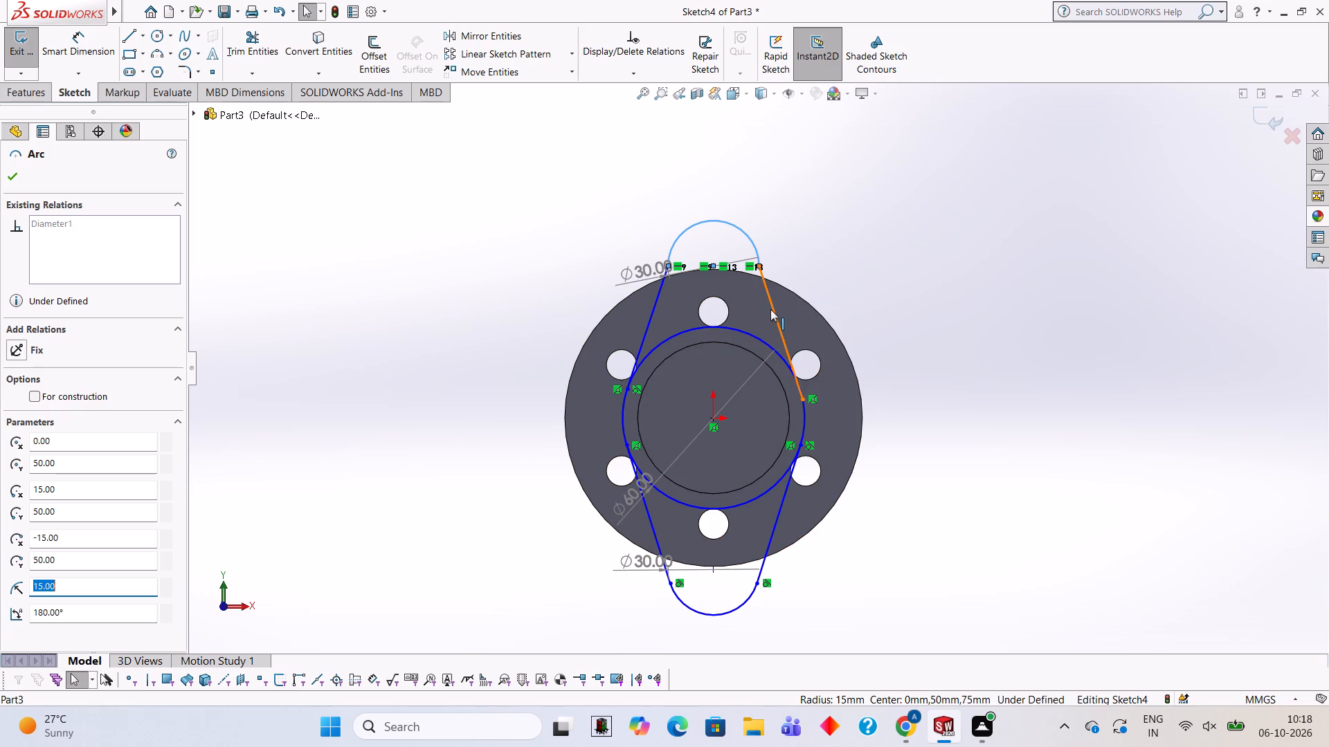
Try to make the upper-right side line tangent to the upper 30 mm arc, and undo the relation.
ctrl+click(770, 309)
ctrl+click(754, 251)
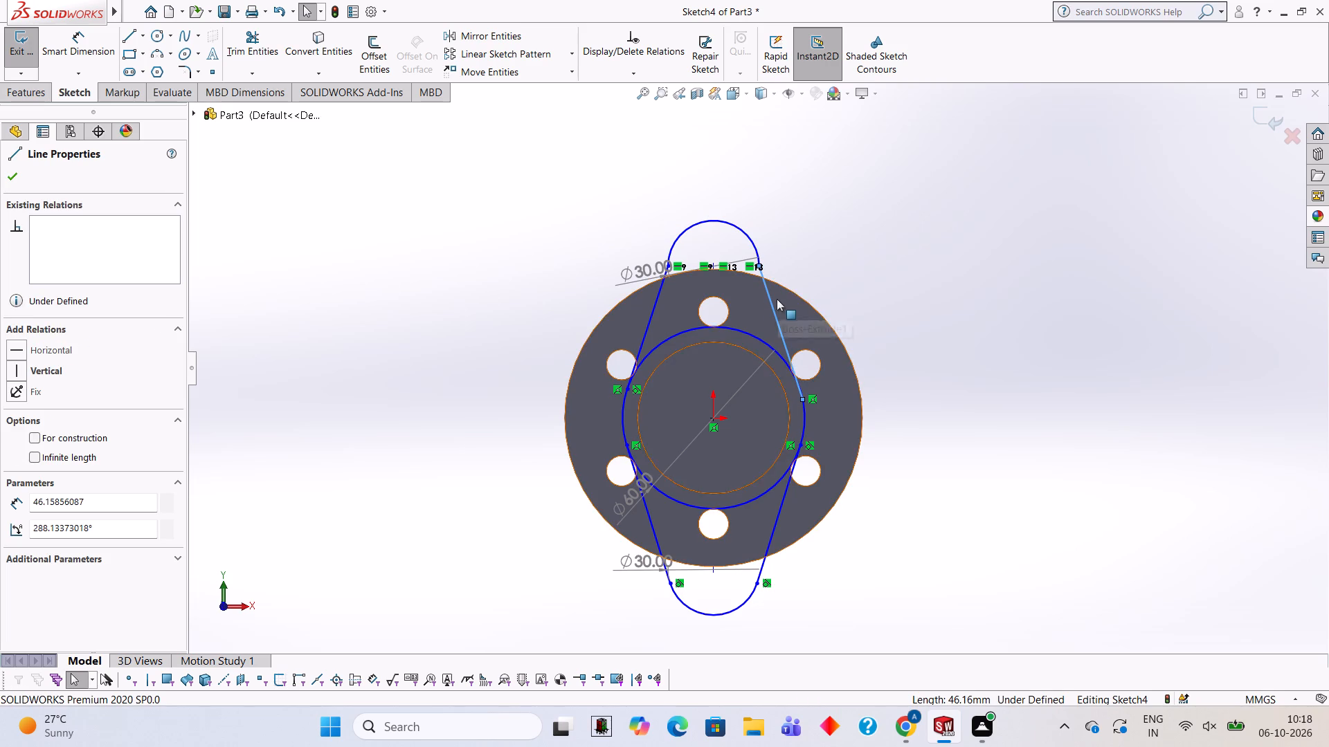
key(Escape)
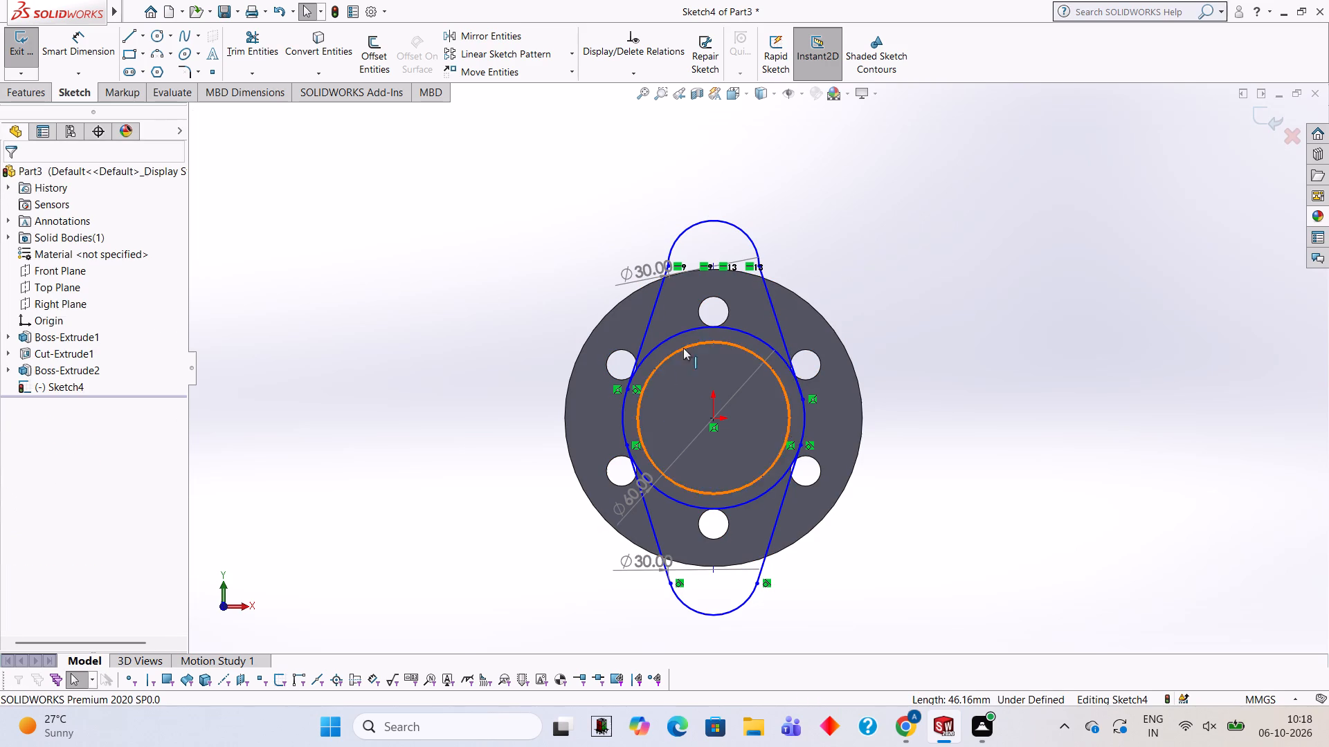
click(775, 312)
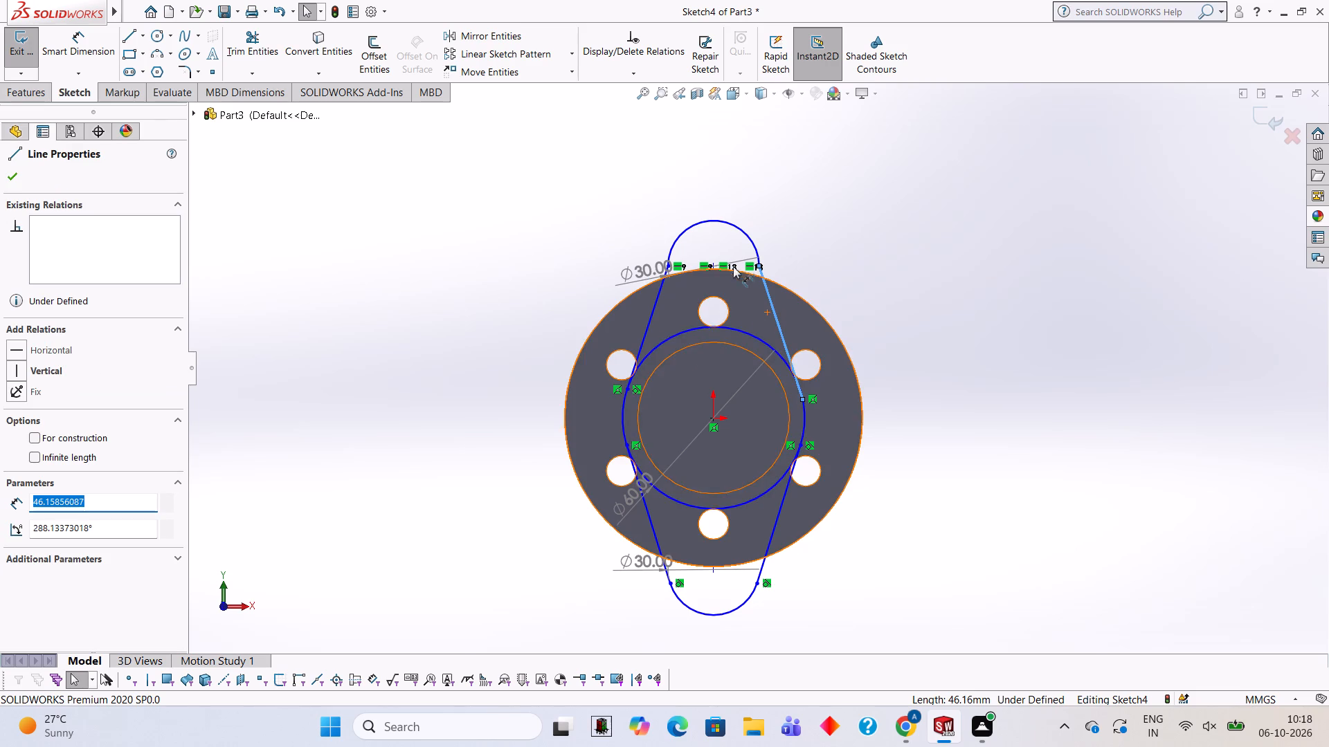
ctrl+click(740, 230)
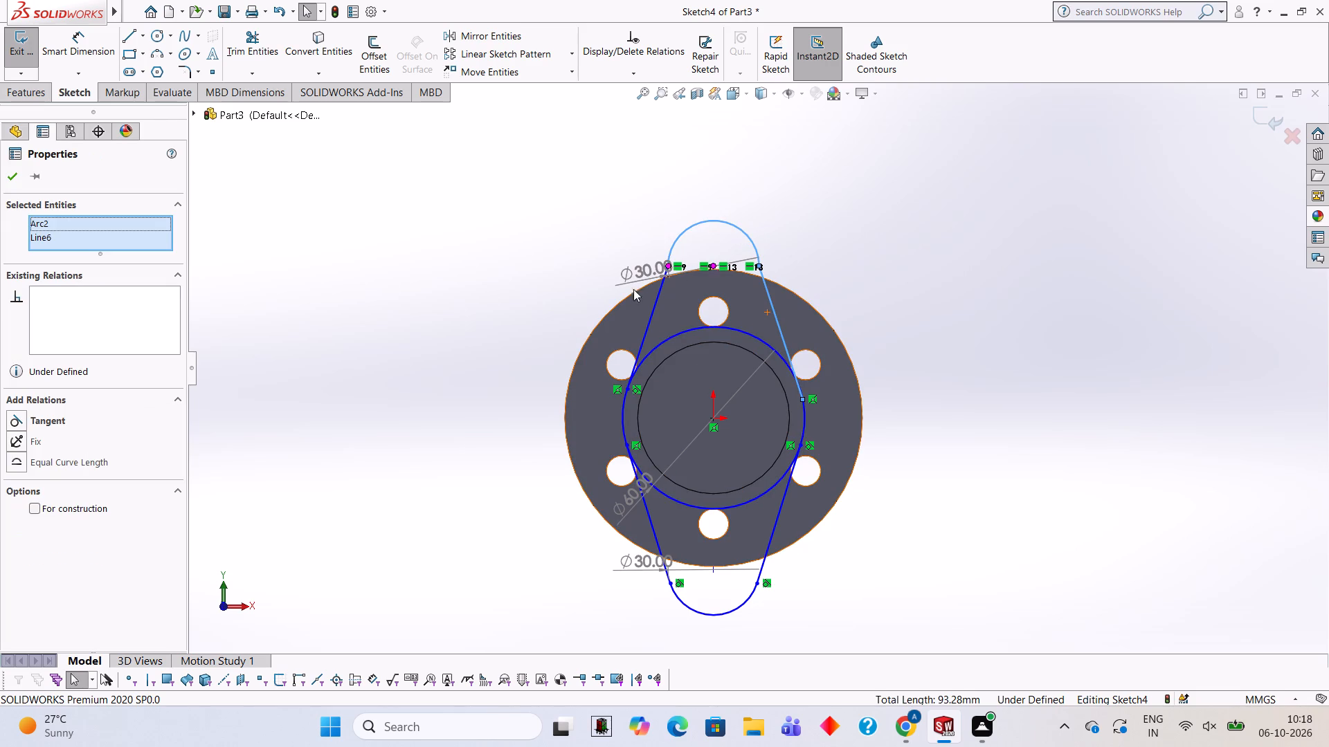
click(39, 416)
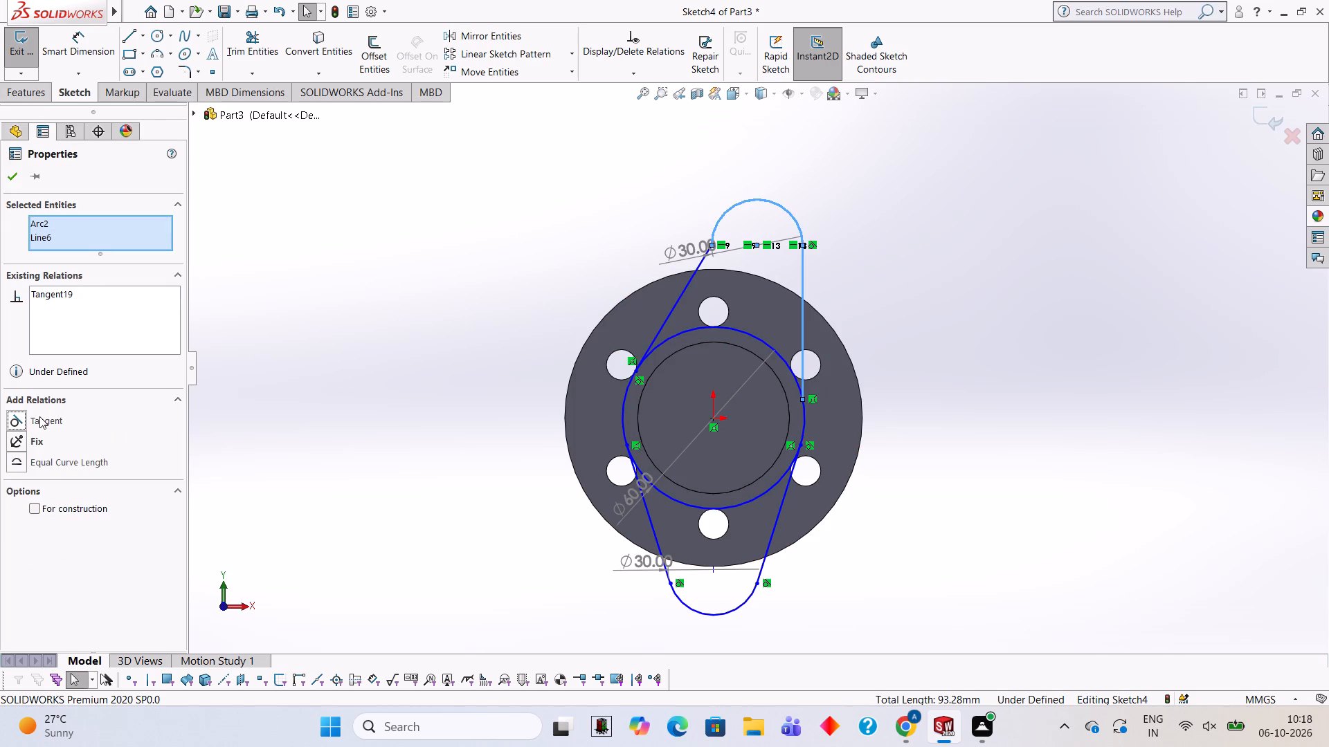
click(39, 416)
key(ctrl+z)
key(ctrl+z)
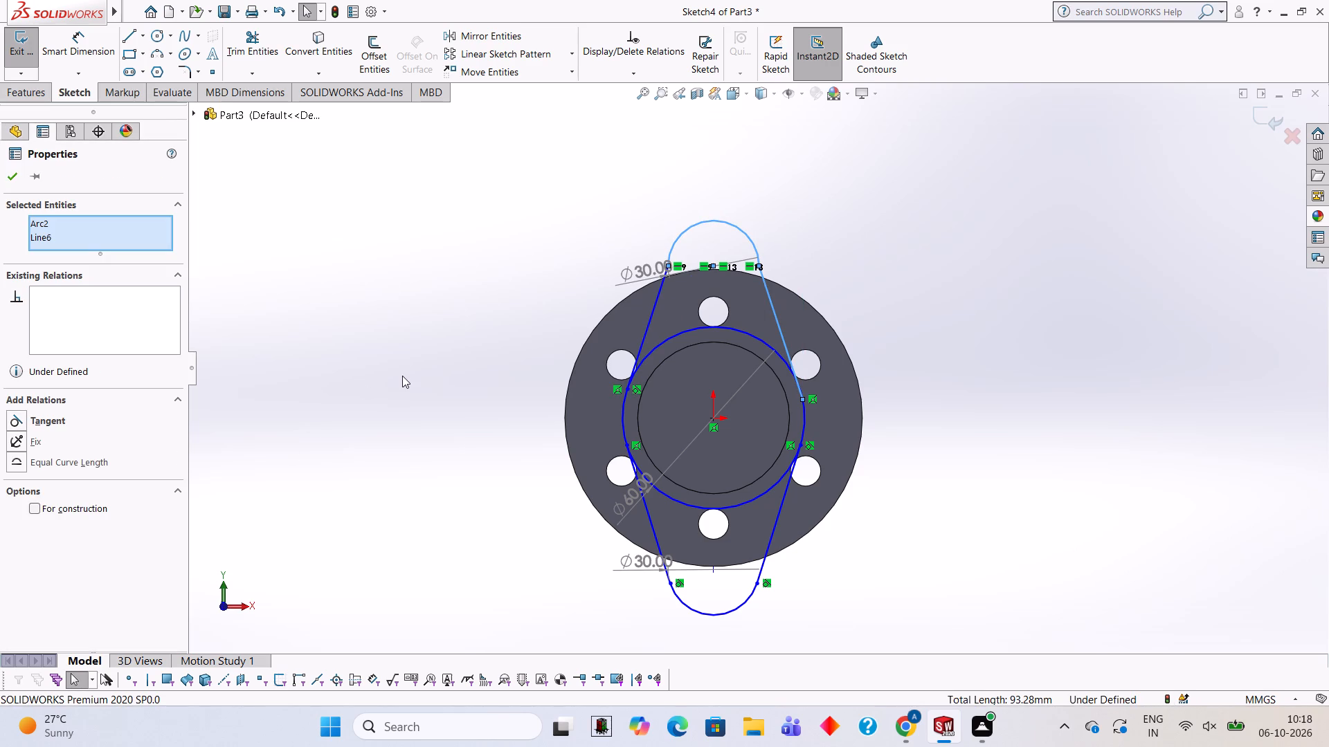
Undo the lobed profile's trims and side lines back to the 60 mm circle, two 30 mm circles and vertical centre lines.
key(ctrl+z)
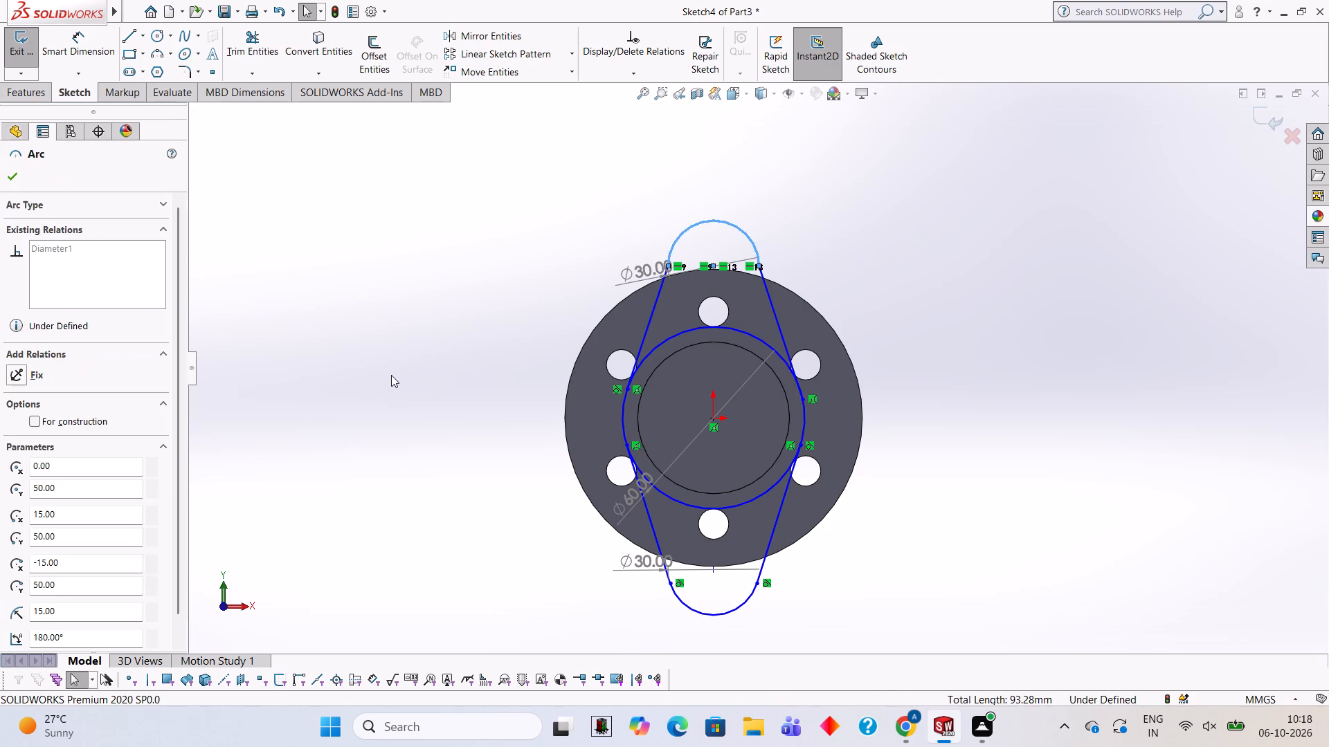
key(ctrl+z)
key(ctrl+z)
key(ctrl+z)
key(ctrl+z)
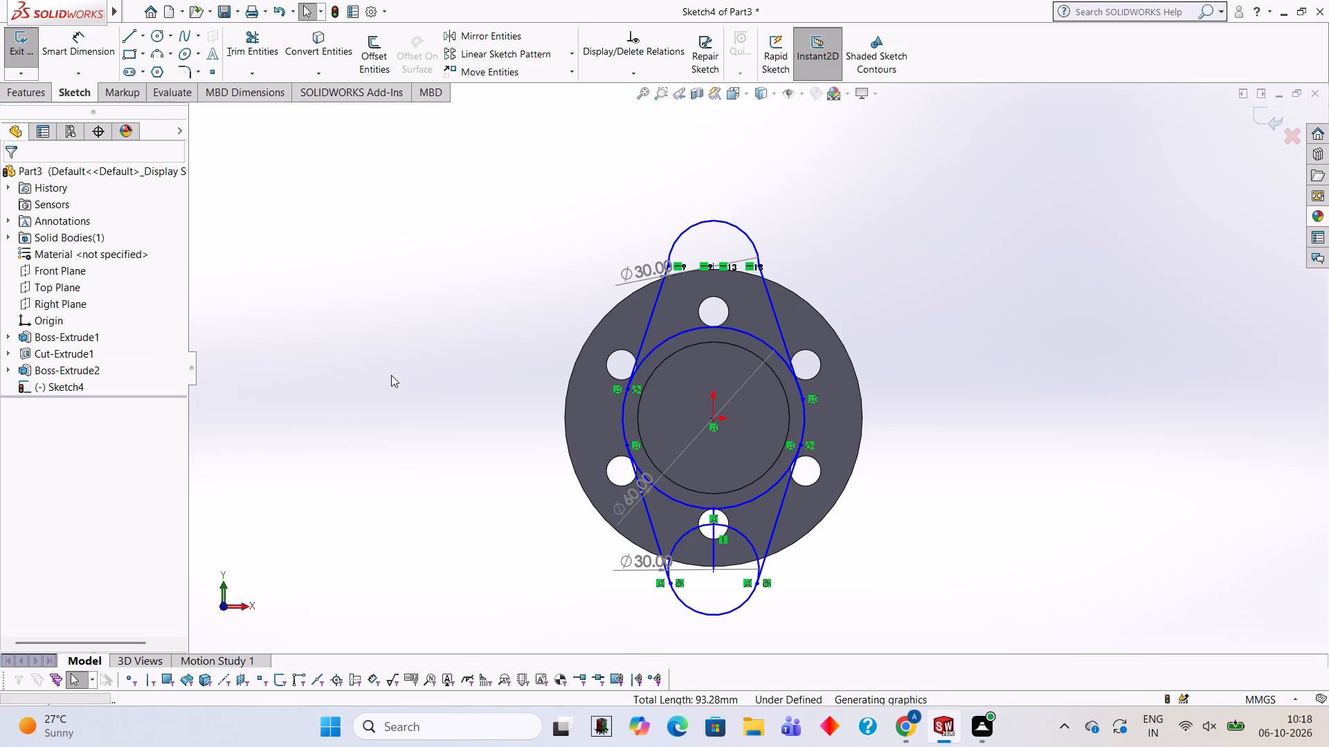
key(ctrl+z)
key(ctrl+z)
key(ctrl+z)
key(ctrl+z)
key(ctrl+z)
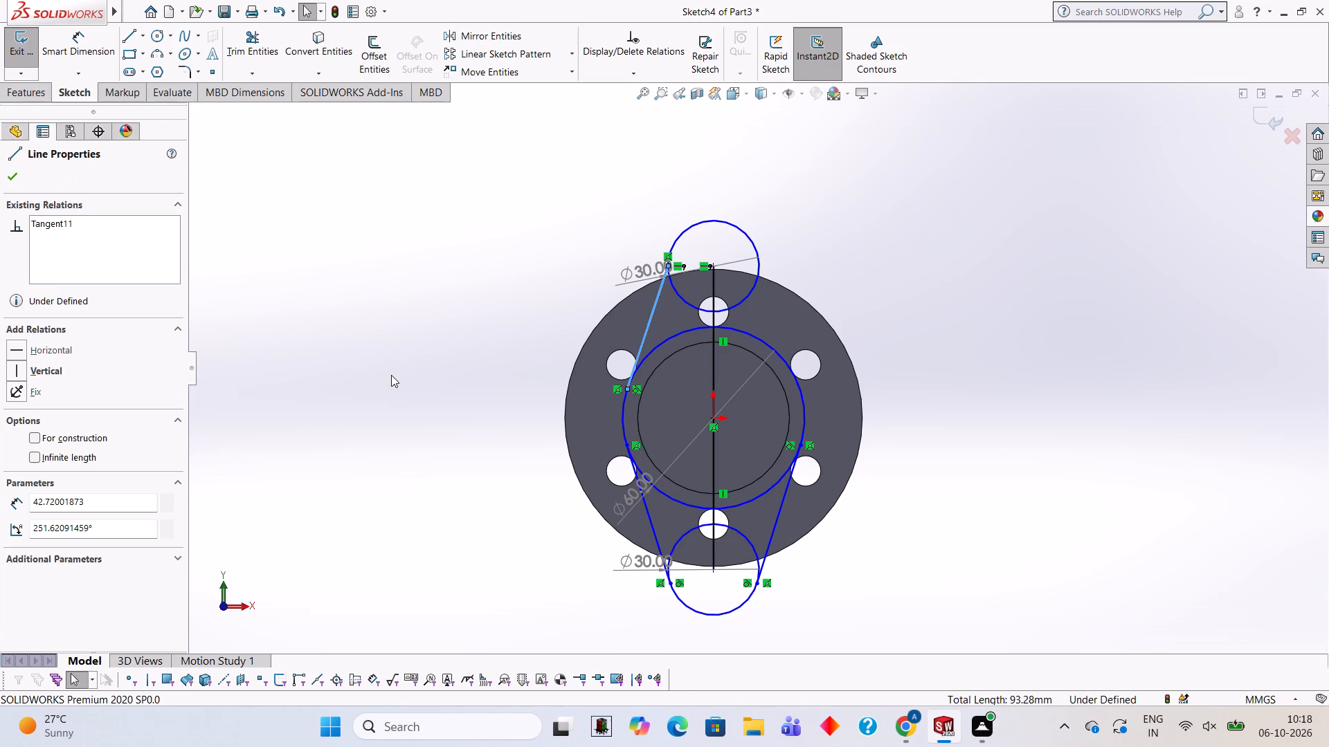
key(ctrl+z)
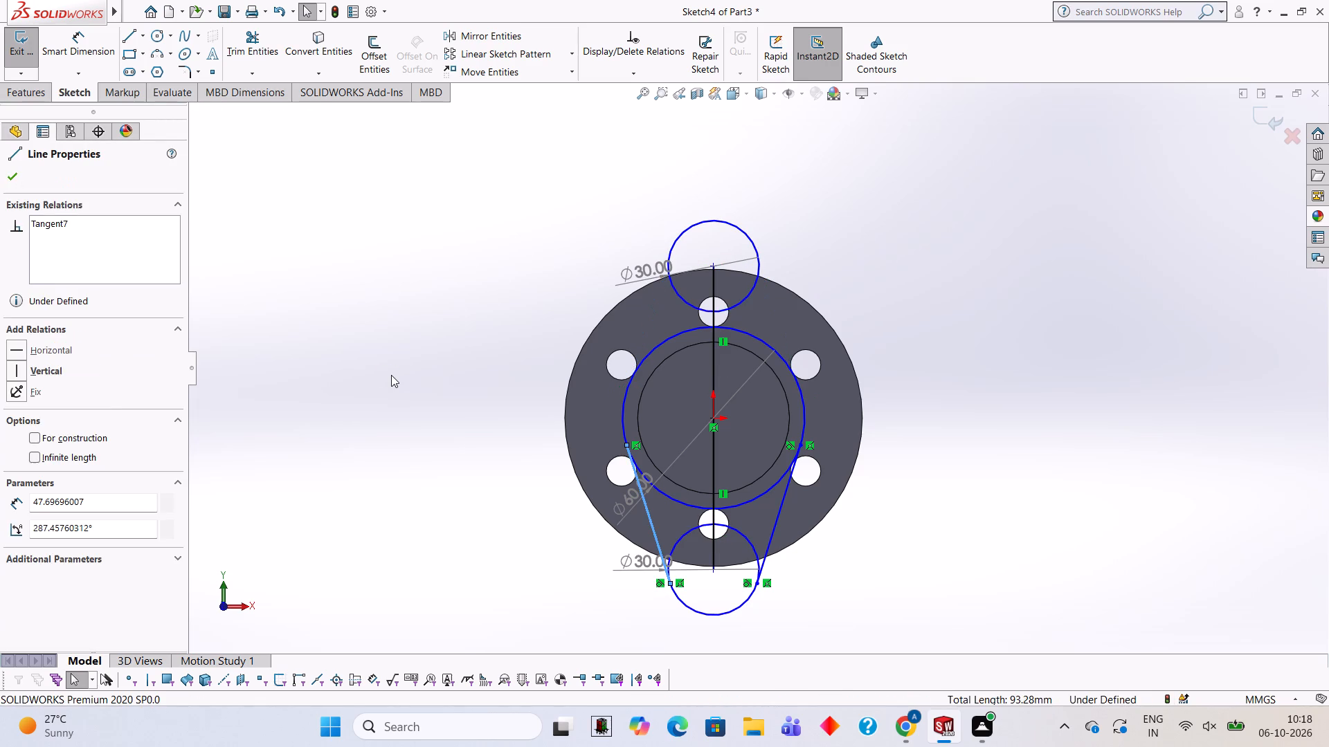
key(ctrl+z)
key(ctrl+z)
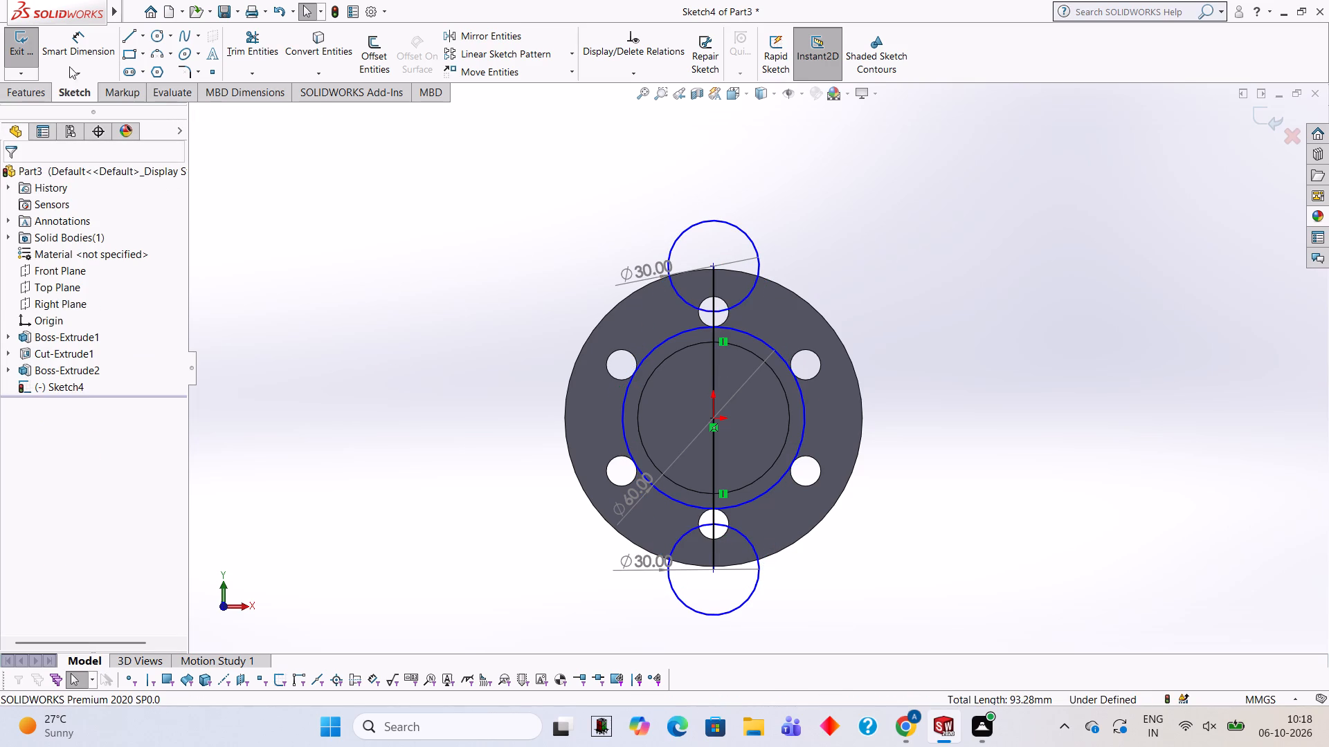
Sketch two side lines between the upper 30 mm circle and the 60 mm circle, about 56 mm long on the left and 47 mm on the right.
click(127, 41)
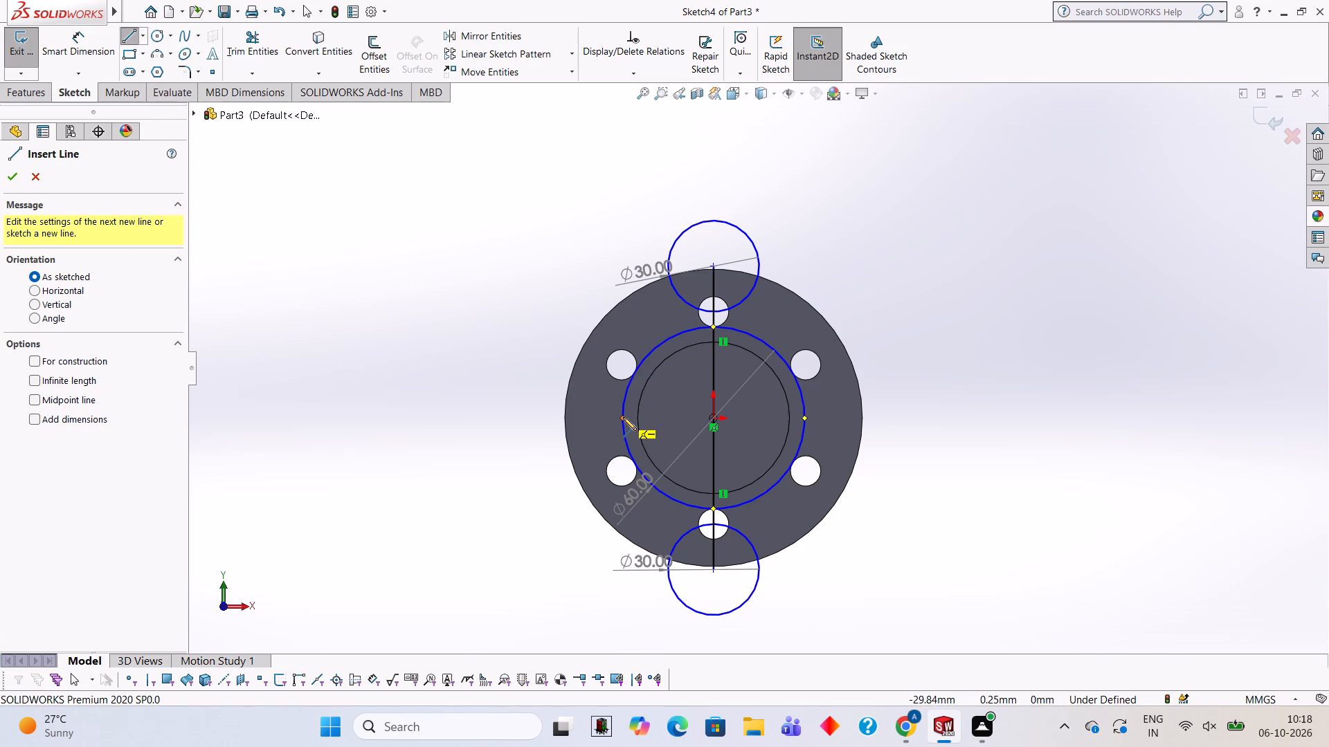
click(623, 417)
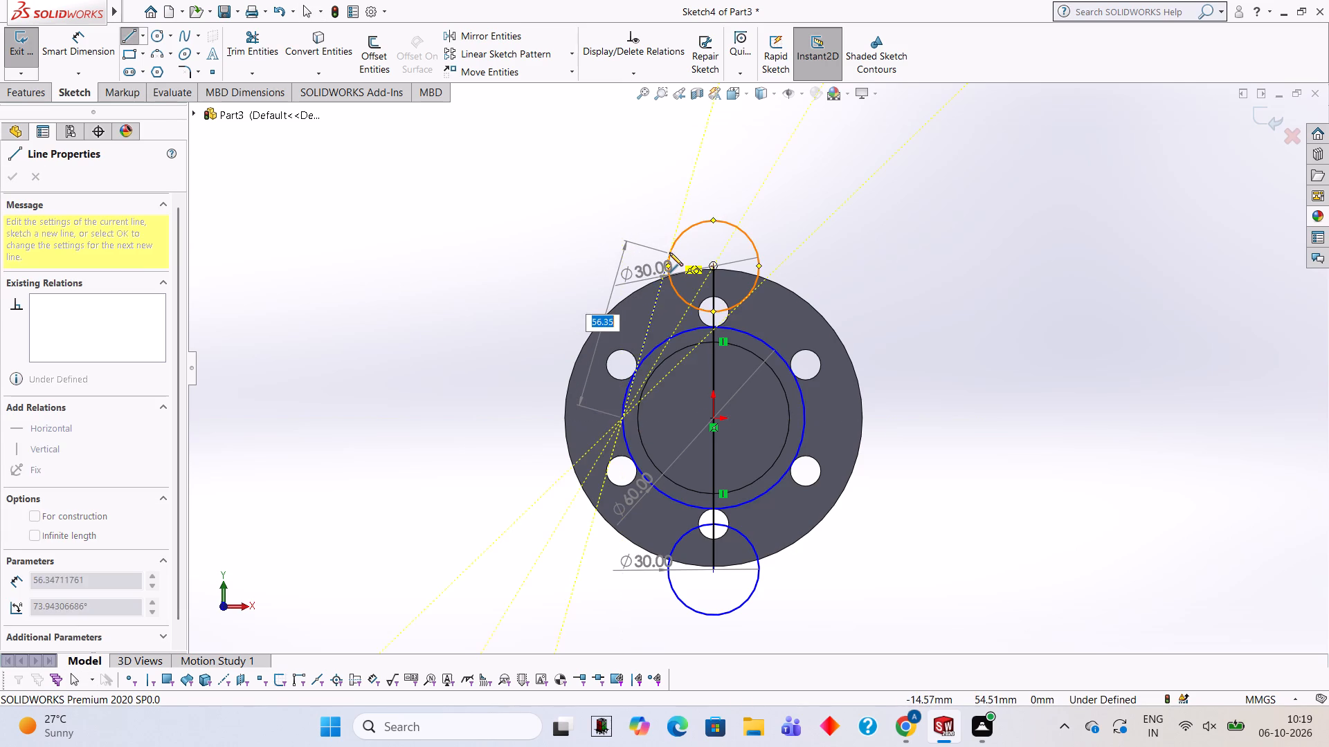
click(669, 252)
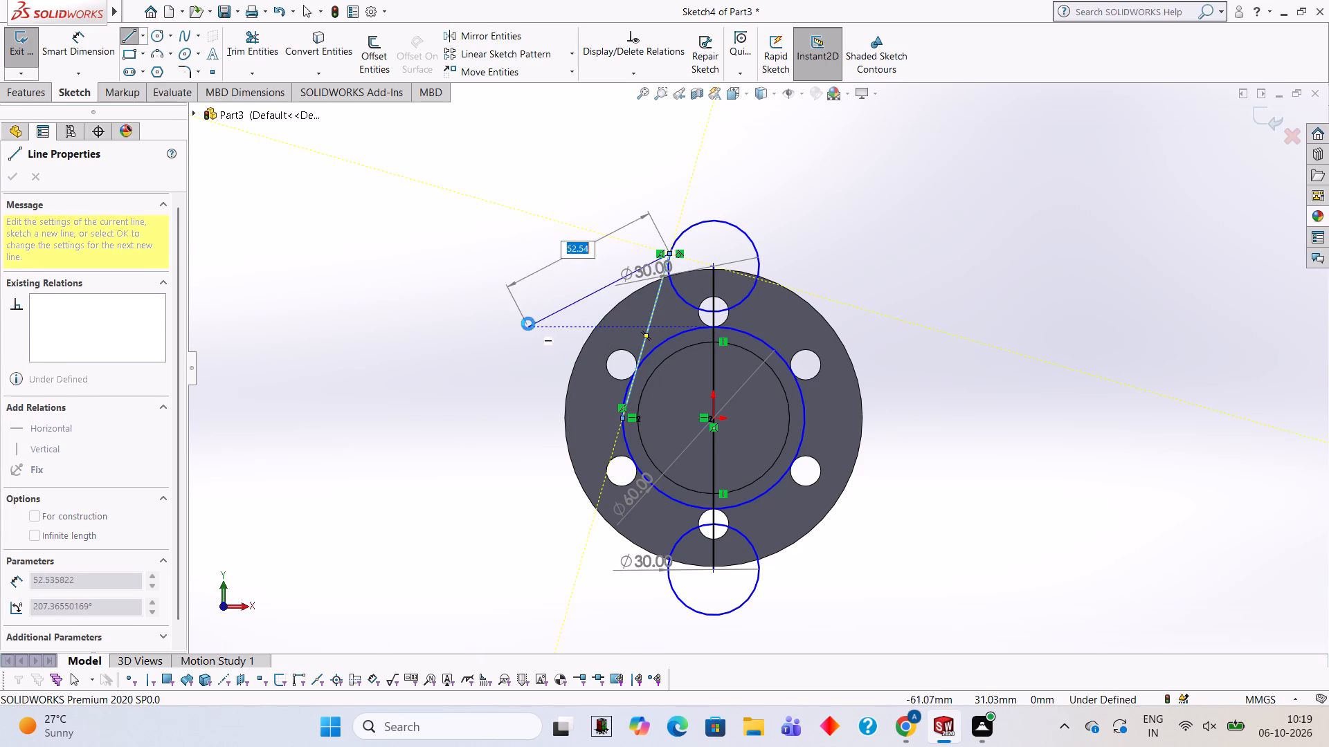
key(Escape)
click(136, 36)
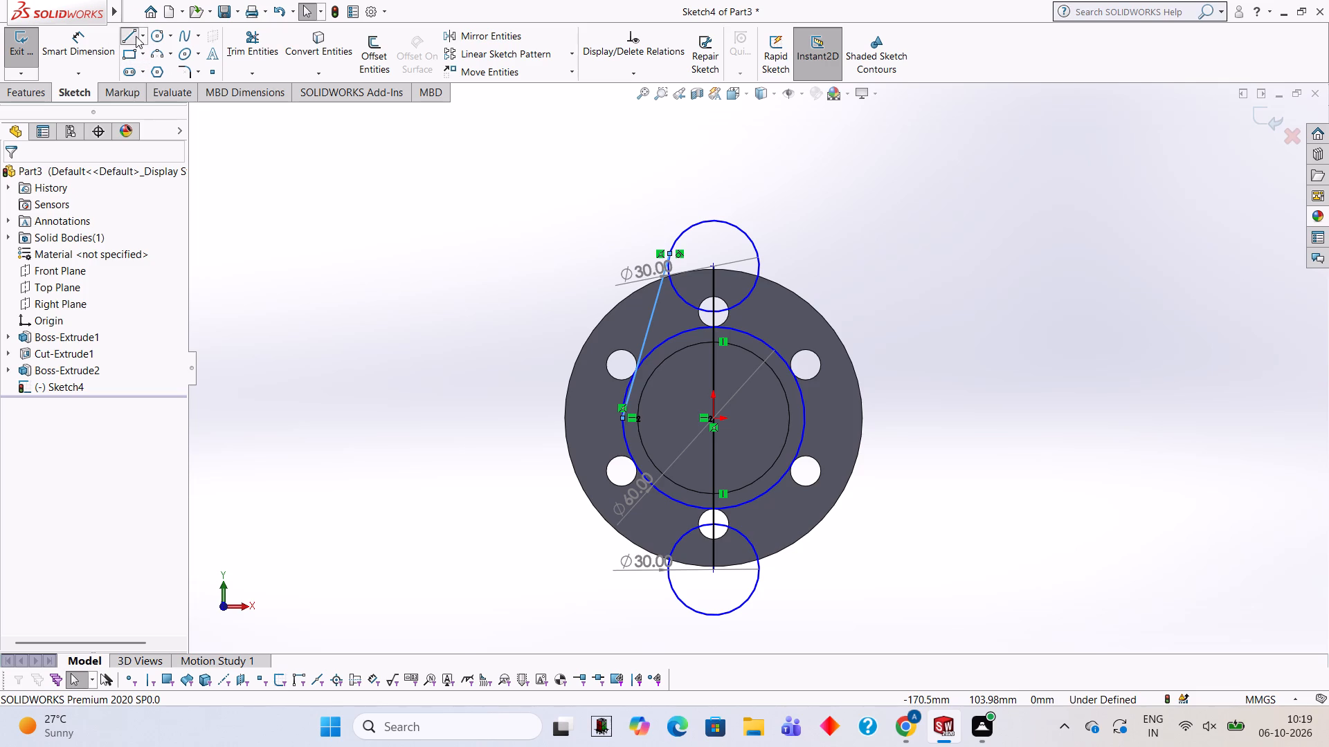
click(757, 253)
click(802, 394)
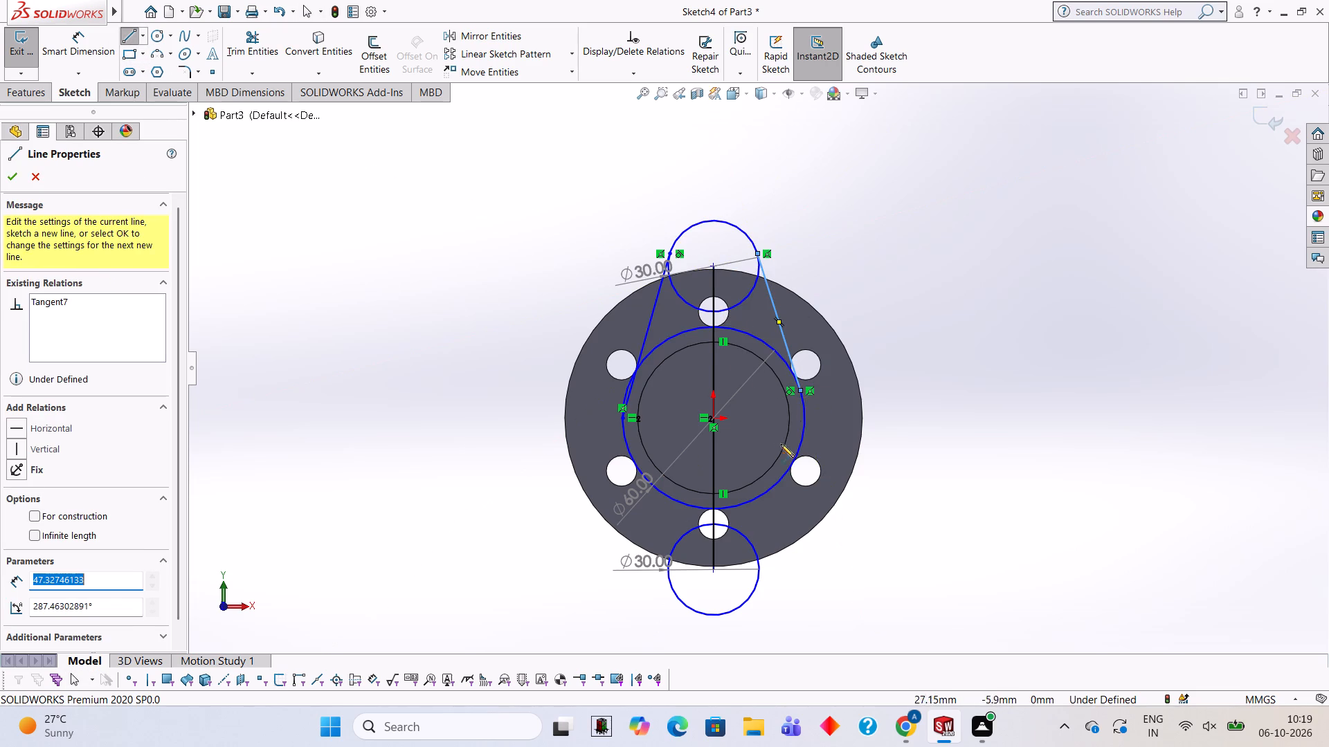
key(Escape)
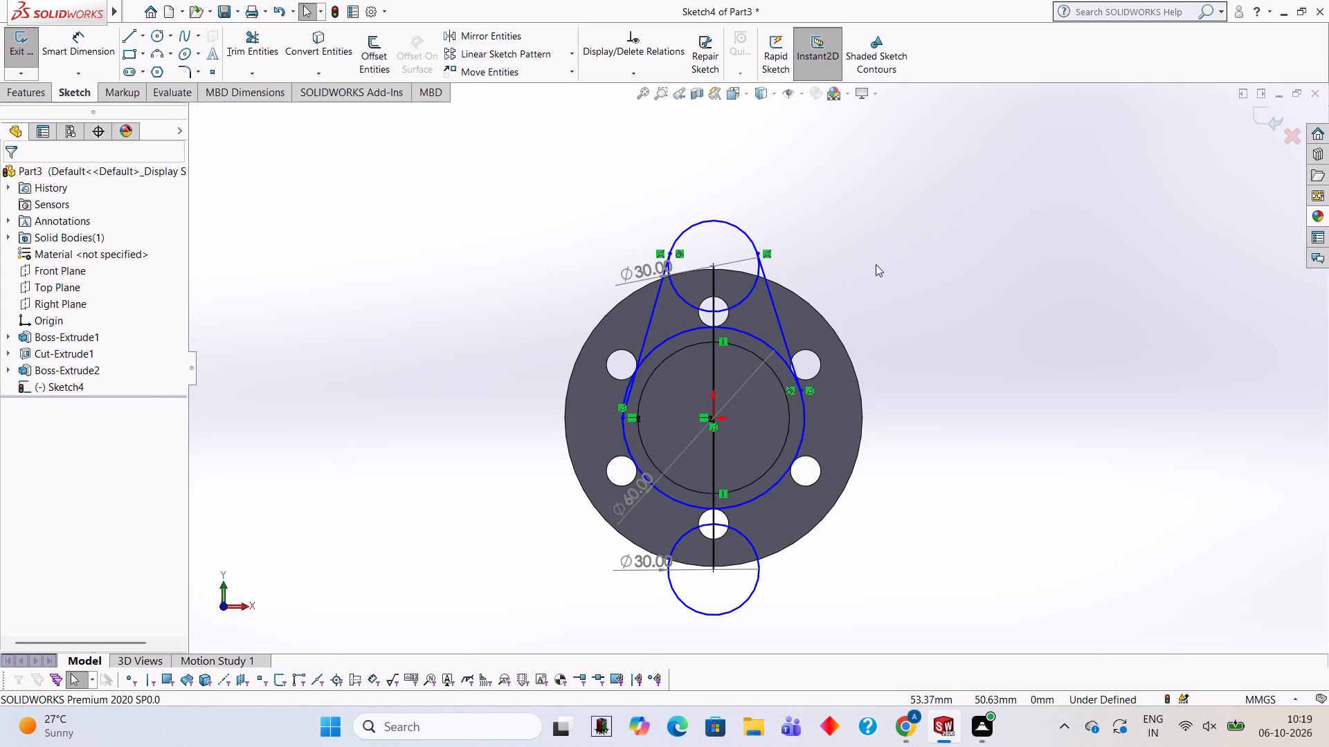
Add a tangent relation between the upper-right side line and the upper 30 mm circle.
click(779, 320)
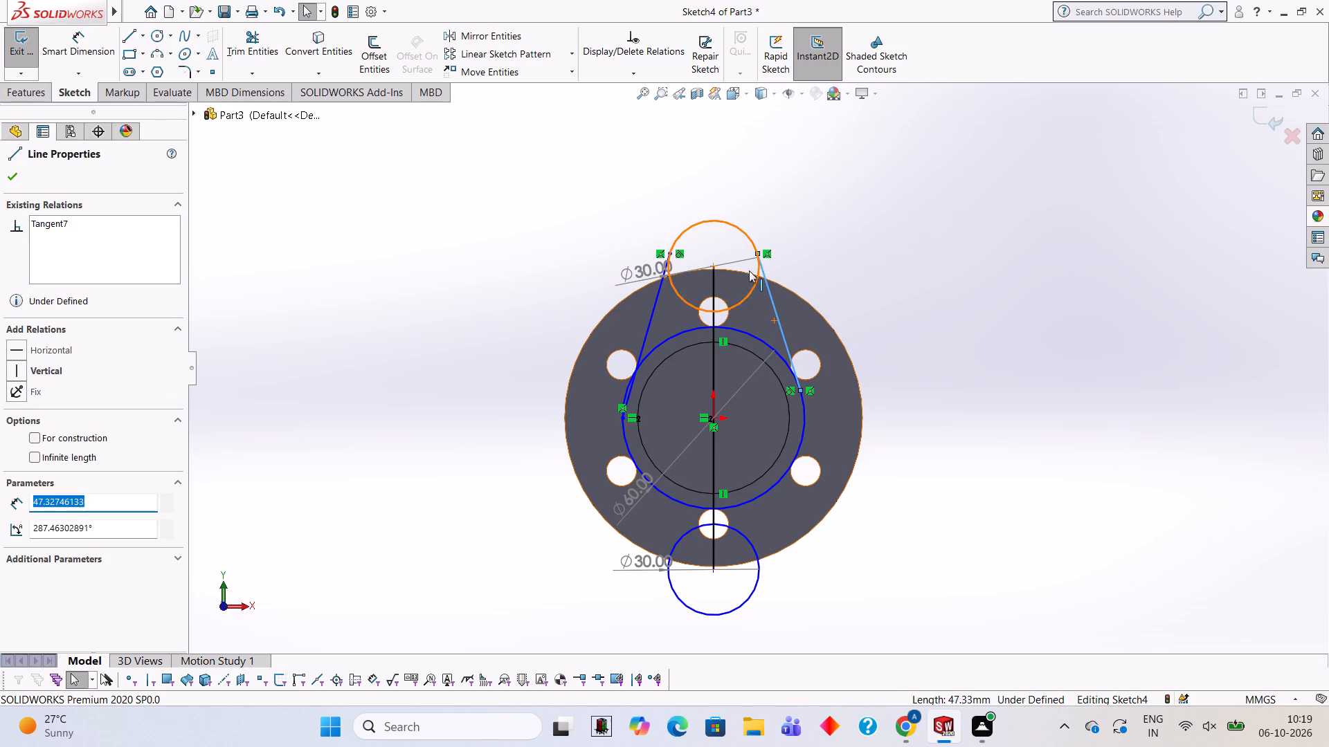
ctrl+click(745, 231)
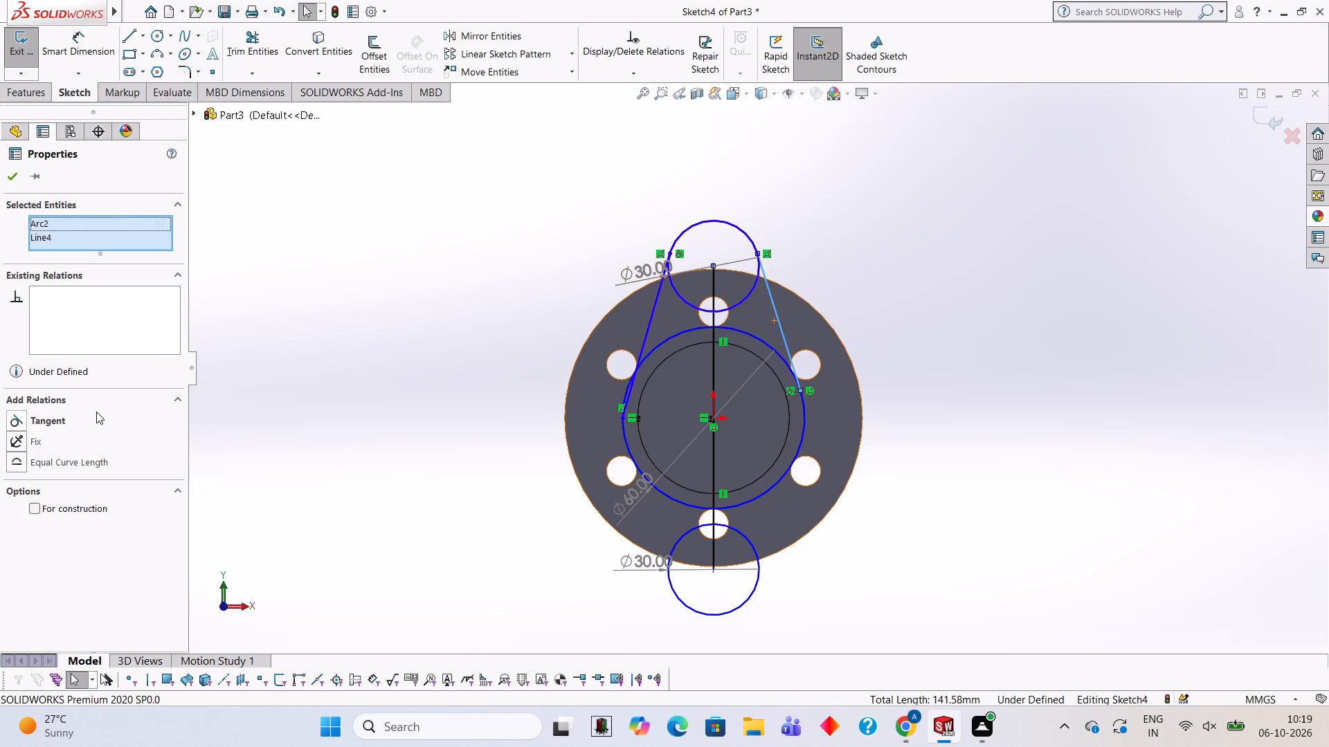
ctrl+click(45, 417)
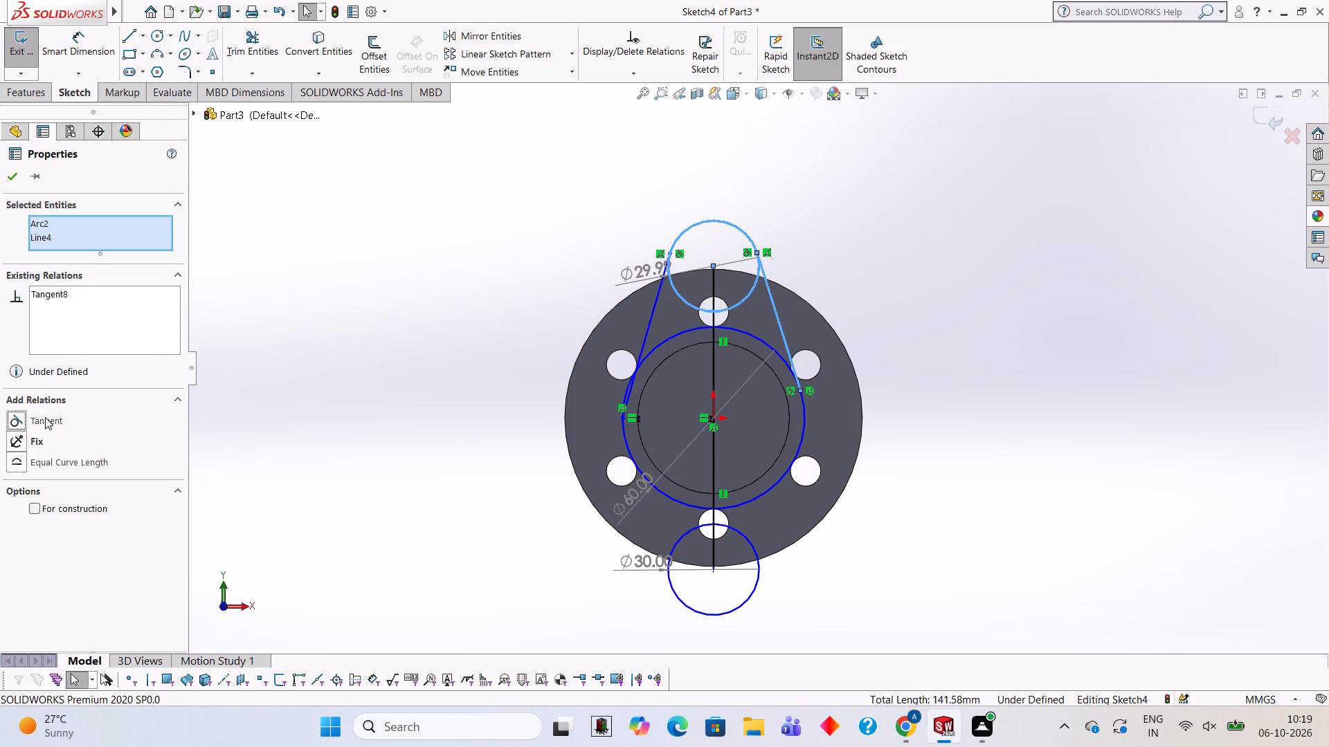
ctrl+click(45, 417)
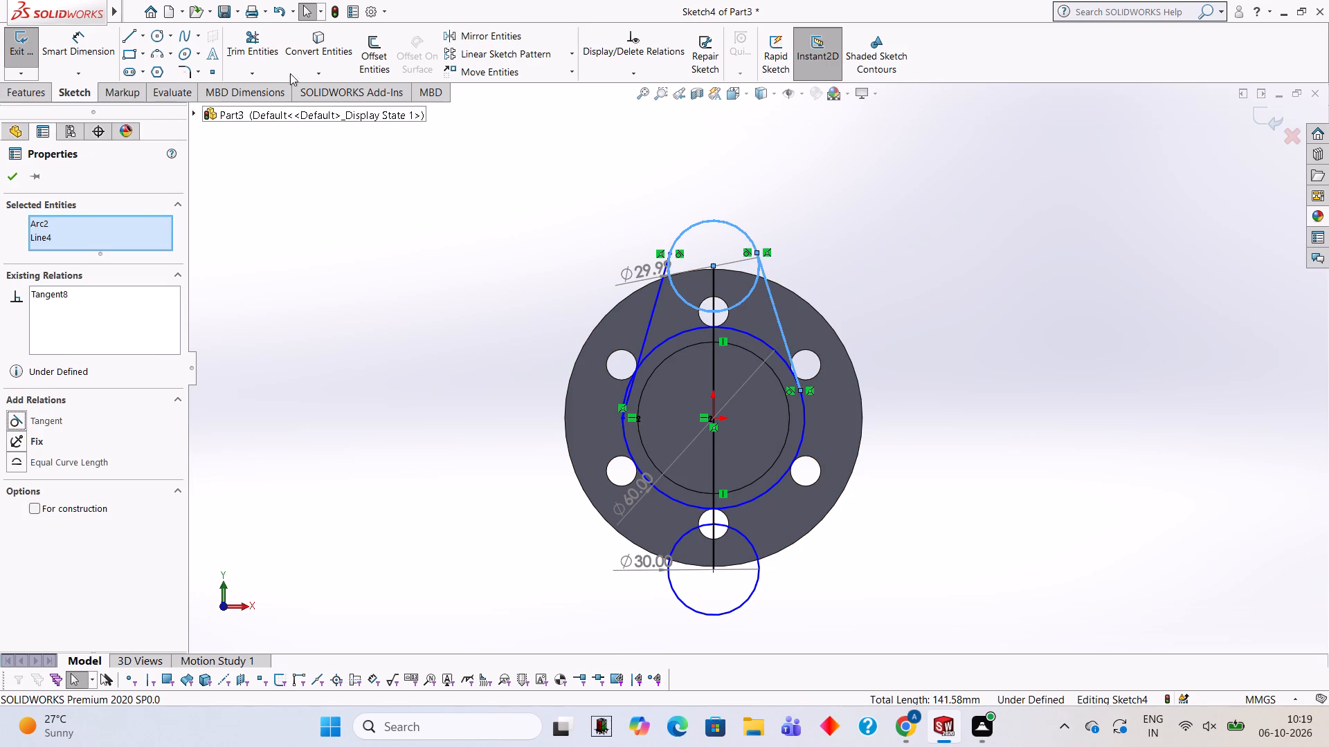
Trim away the upper 30 mm circle's lower arc between the two side lines, keeping both lines.
click(271, 55)
click(747, 300)
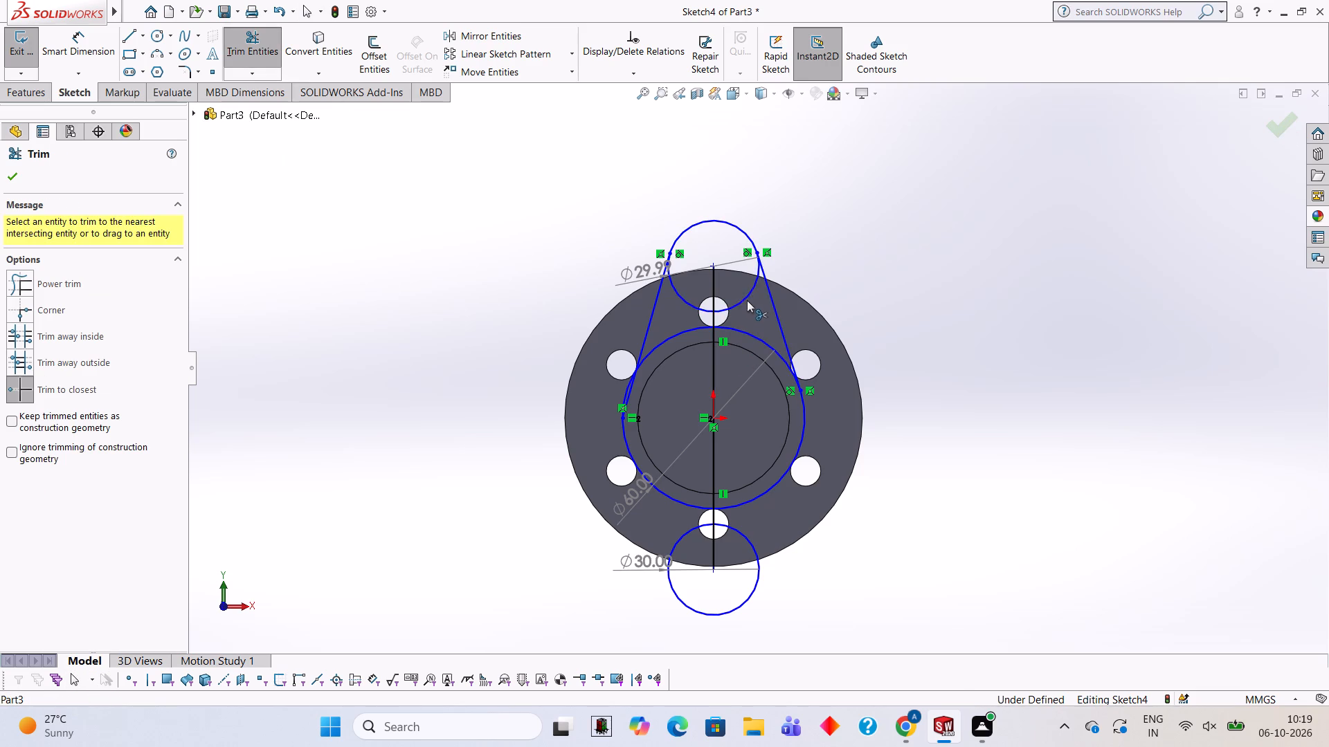
click(668, 280)
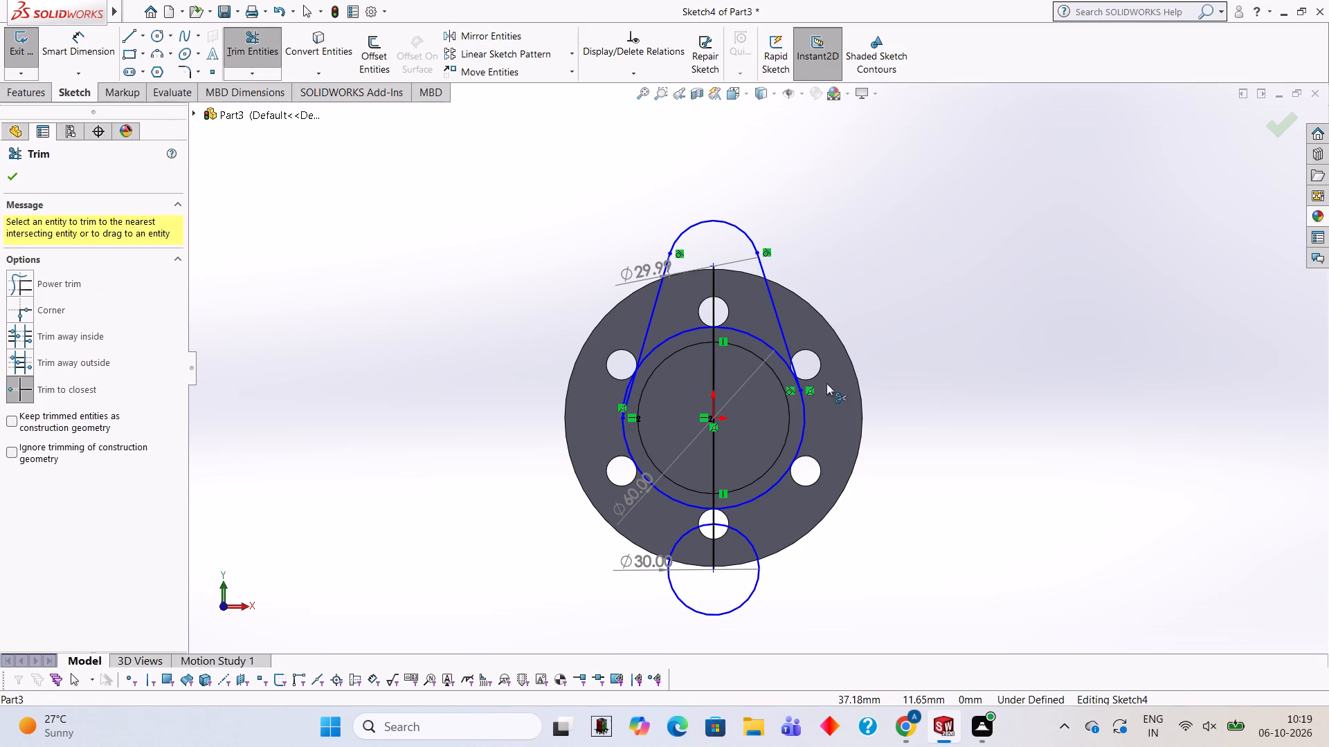
click(781, 325)
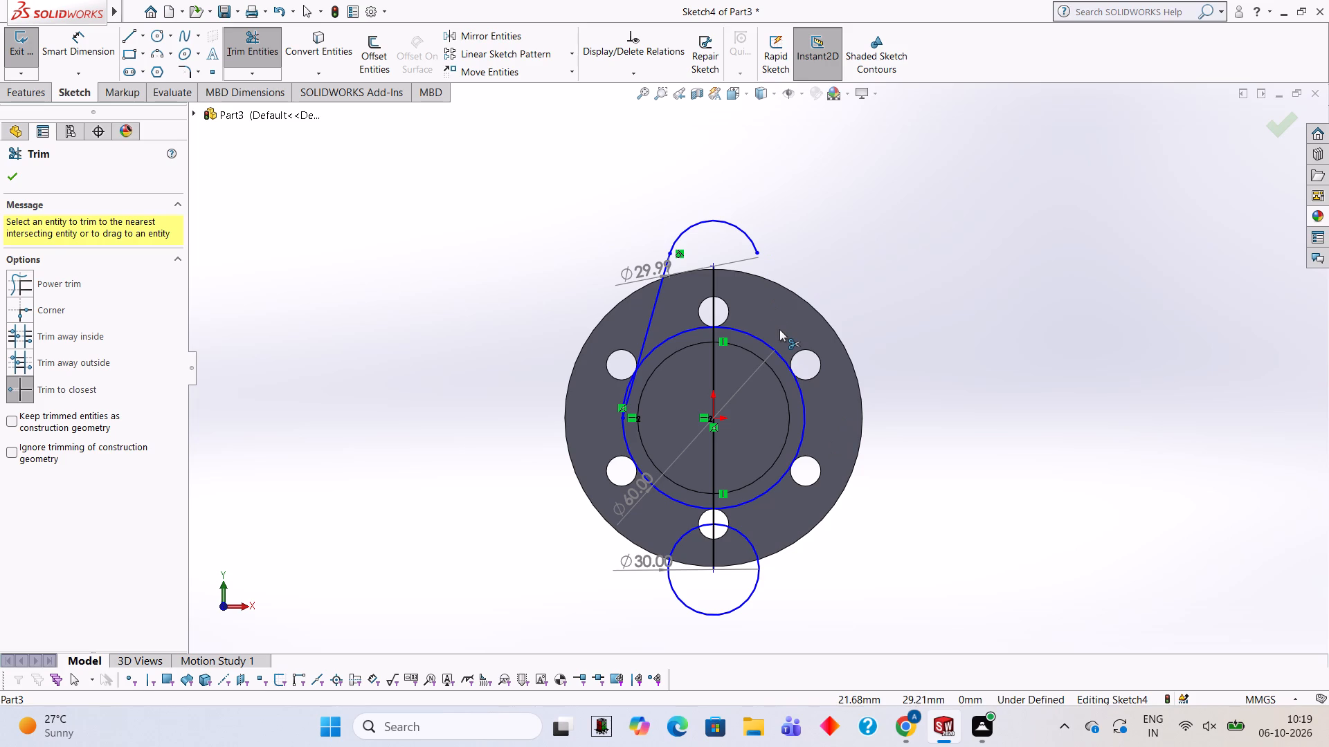
key(ctrl+z)
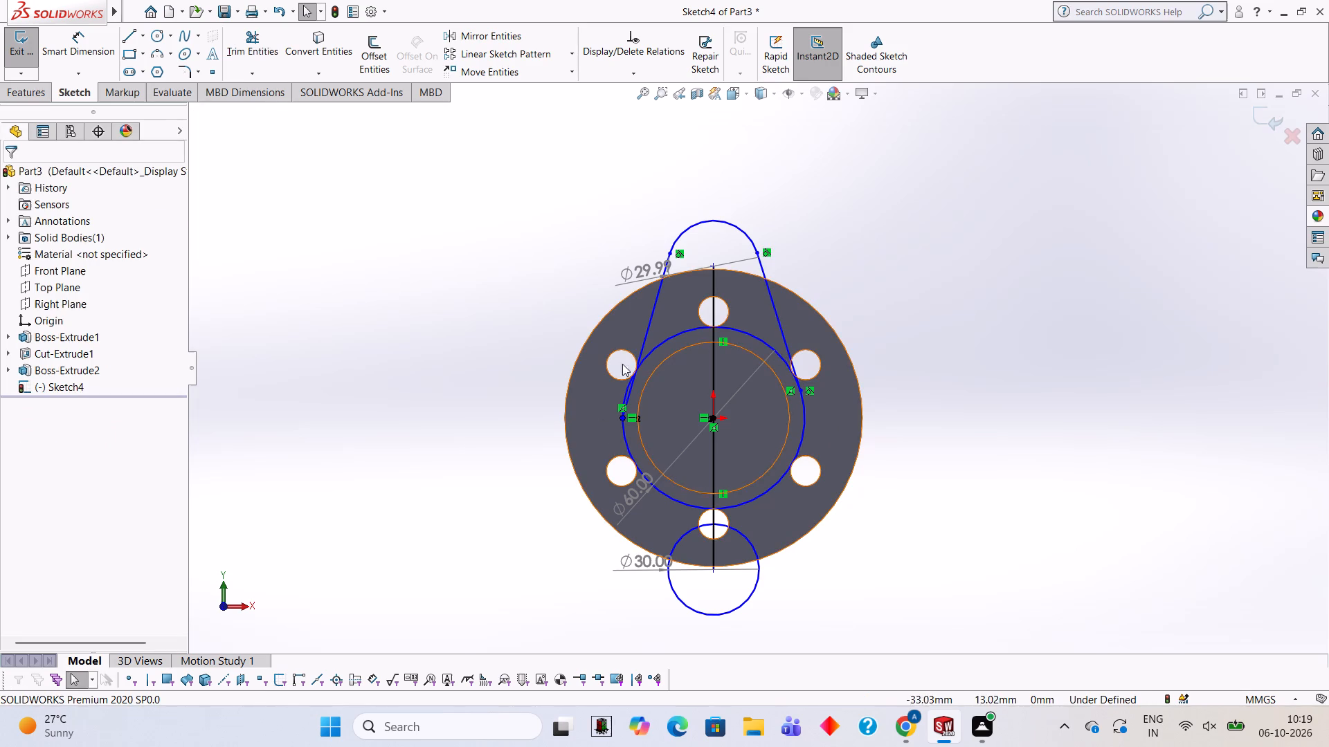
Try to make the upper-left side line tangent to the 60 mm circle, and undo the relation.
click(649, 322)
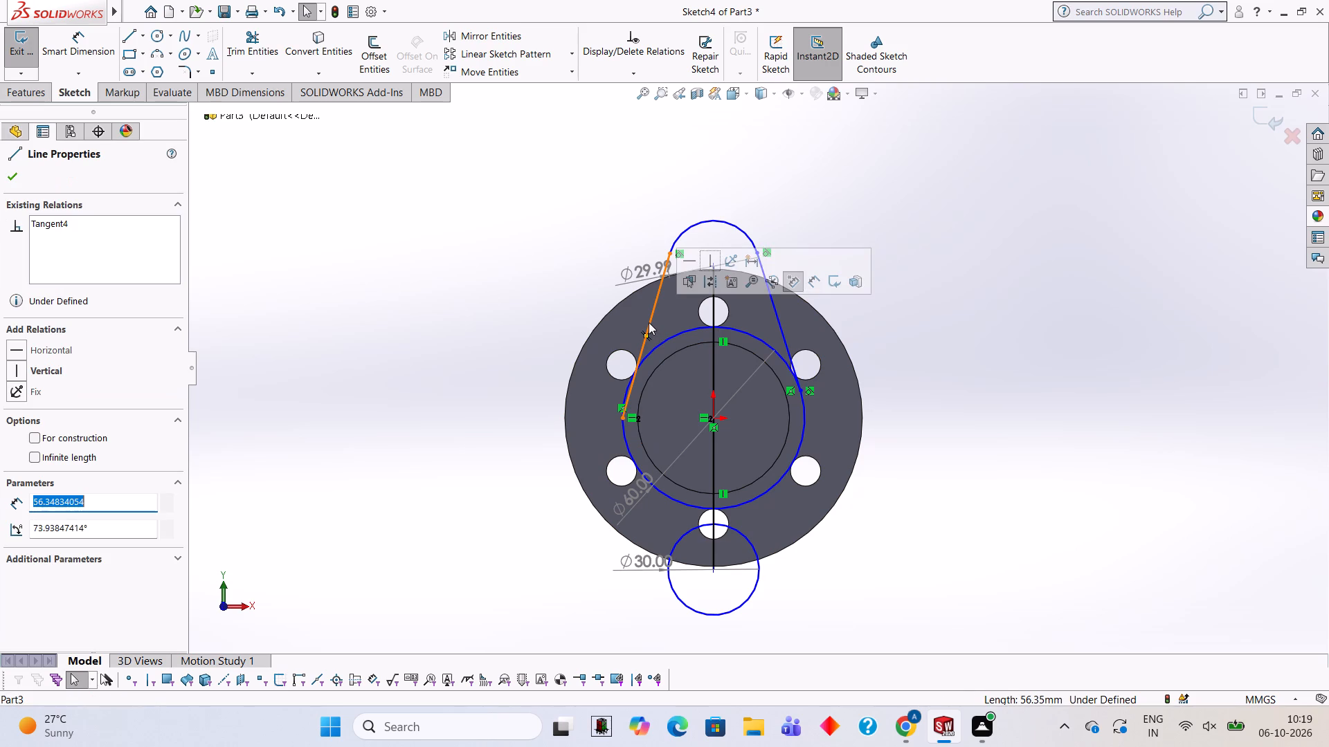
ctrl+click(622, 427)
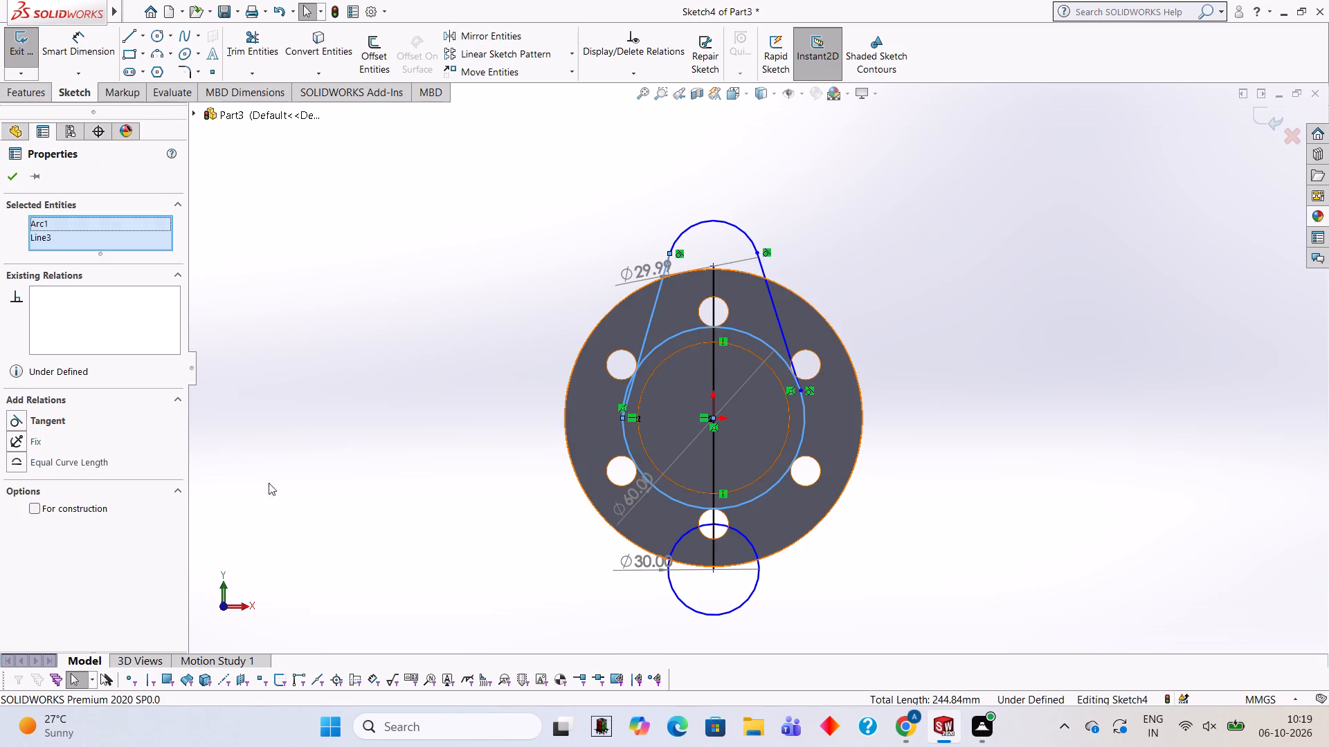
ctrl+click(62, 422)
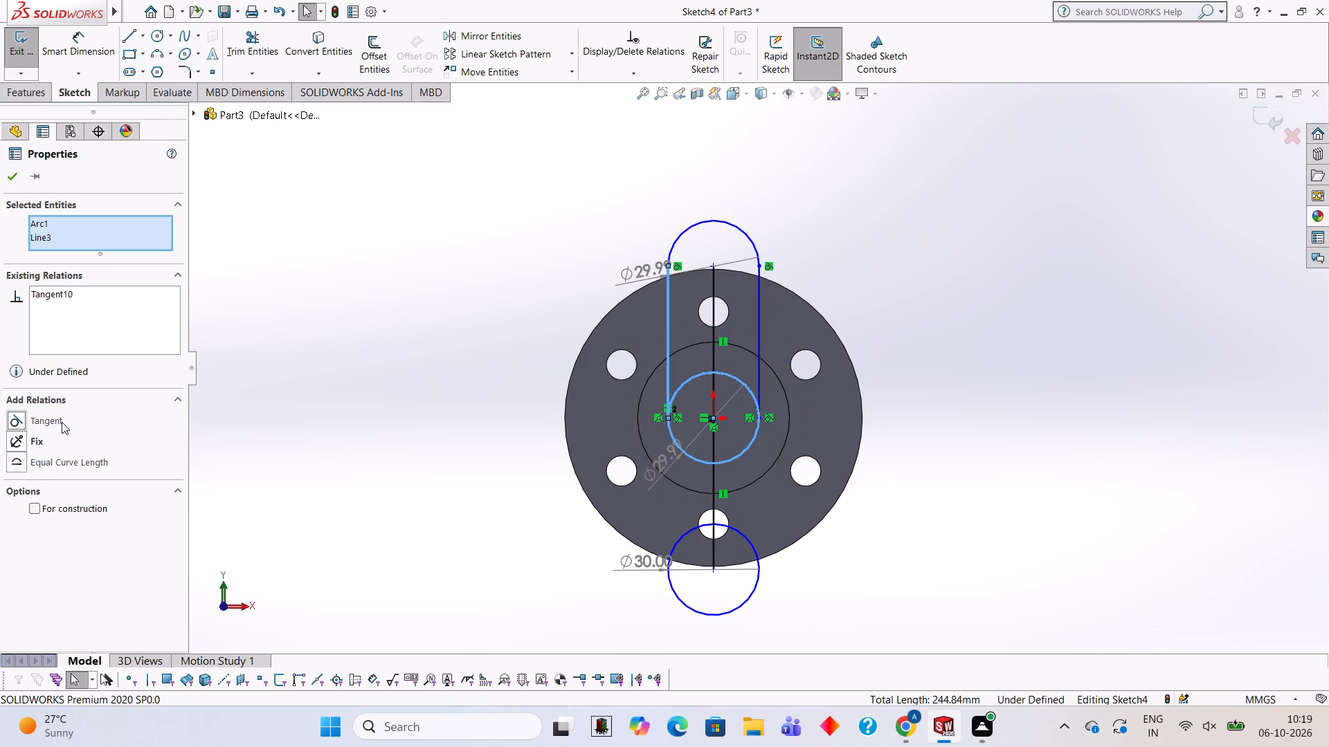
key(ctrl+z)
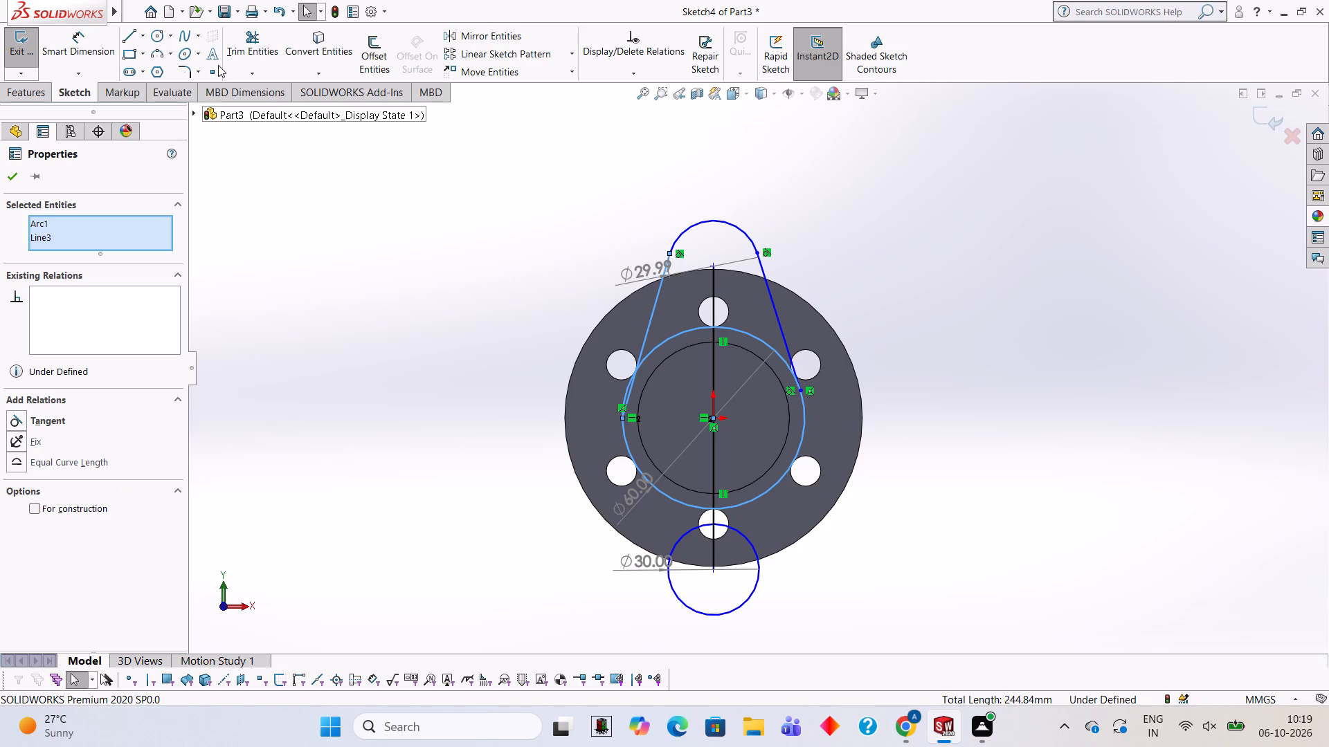
Trim the end of the upper-left side line that runs inside the 60 mm circle.
click(239, 44)
click(629, 394)
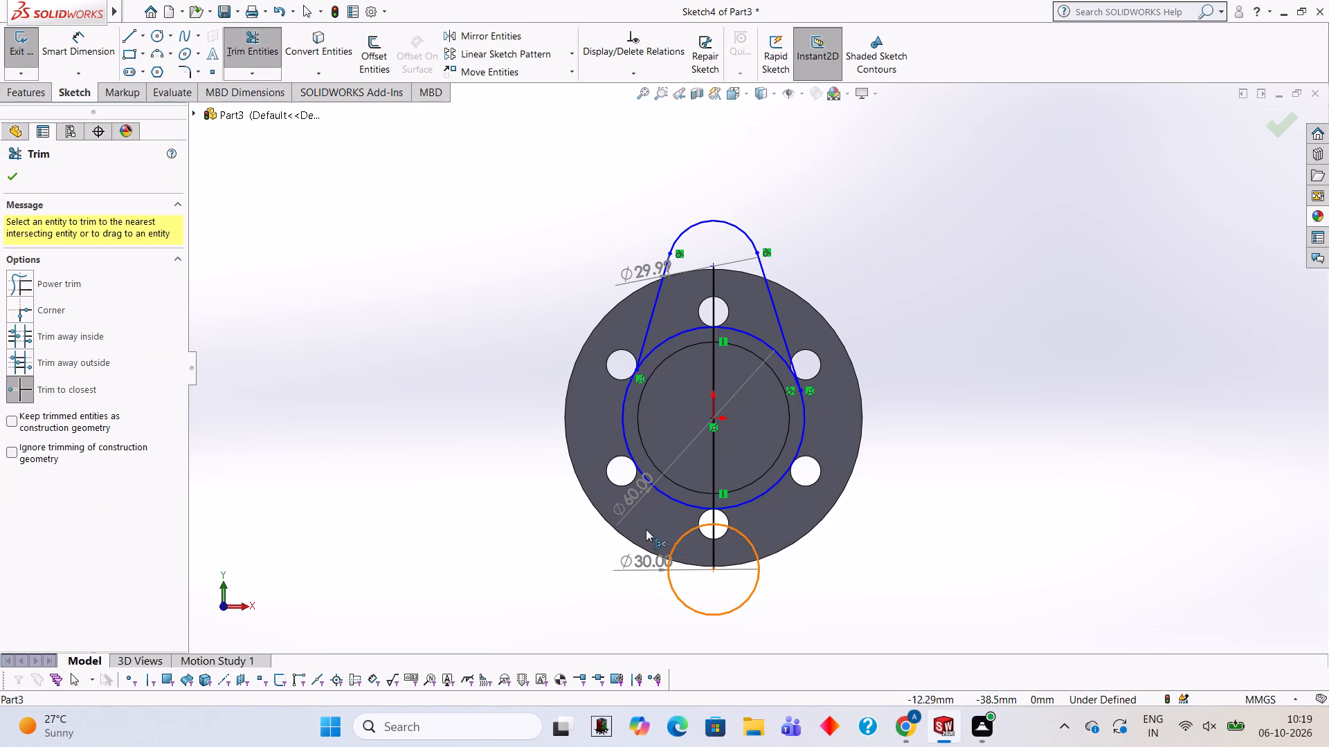
Sketch a side line about 48 mm long from the lower 30 mm circle's left edge to the left side of the 60 mm circle.
click(131, 37)
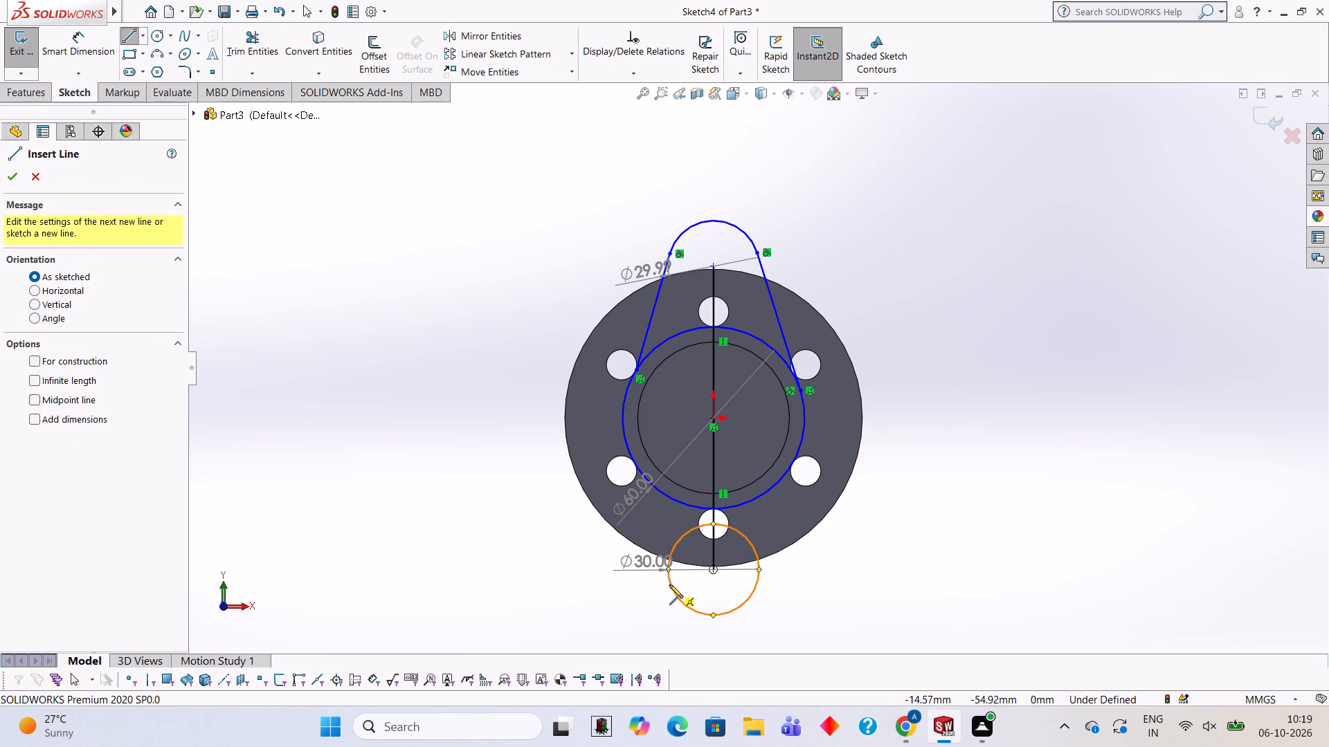
click(668, 571)
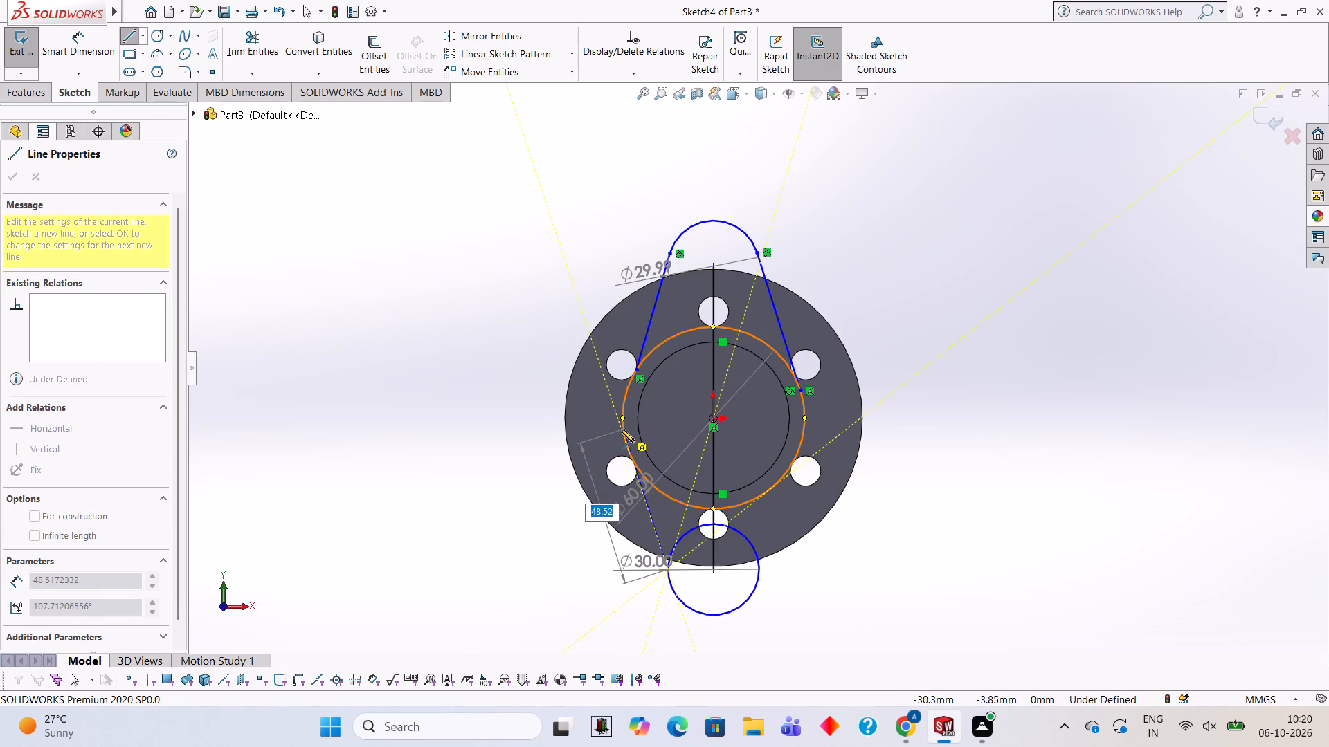
click(622, 430)
key(Escape)
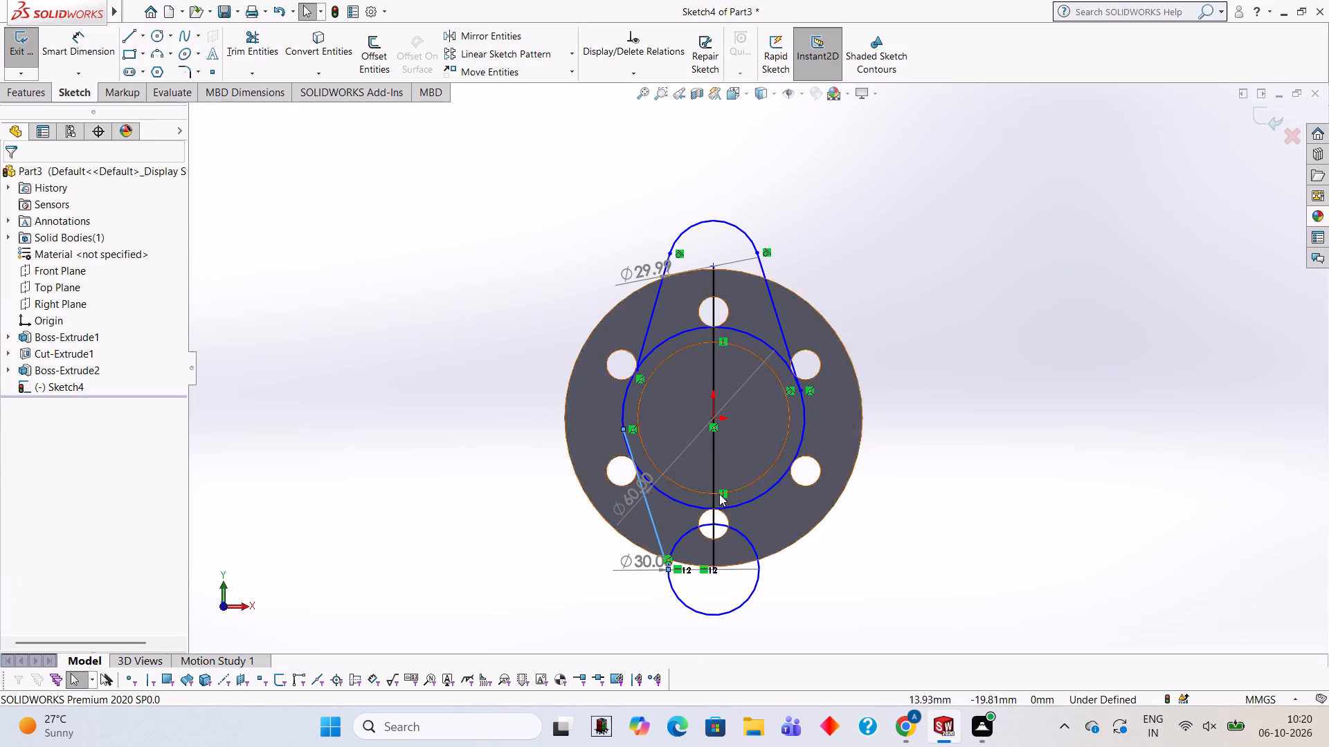
Sketch a side line about 48.5 mm long from the lower 30 mm circle's right edge to the right side of the 60 mm circle.
click(134, 40)
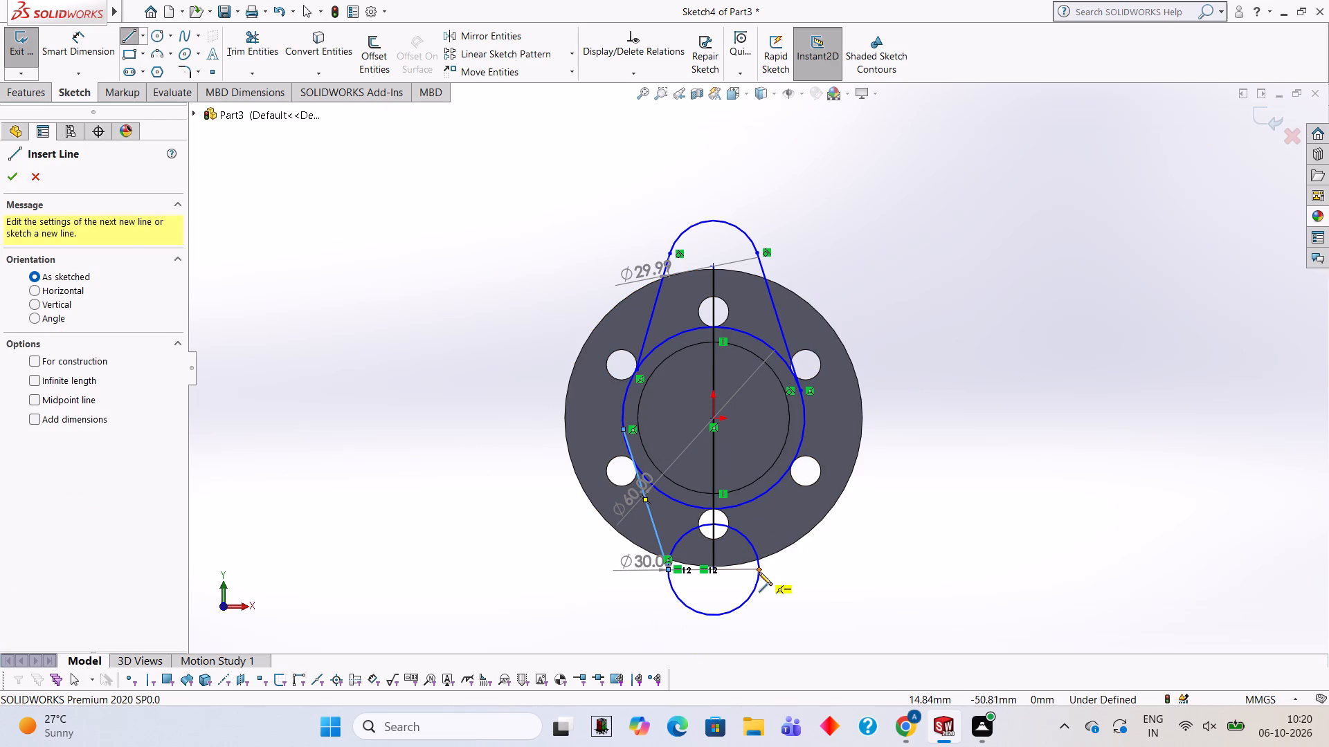
click(759, 569)
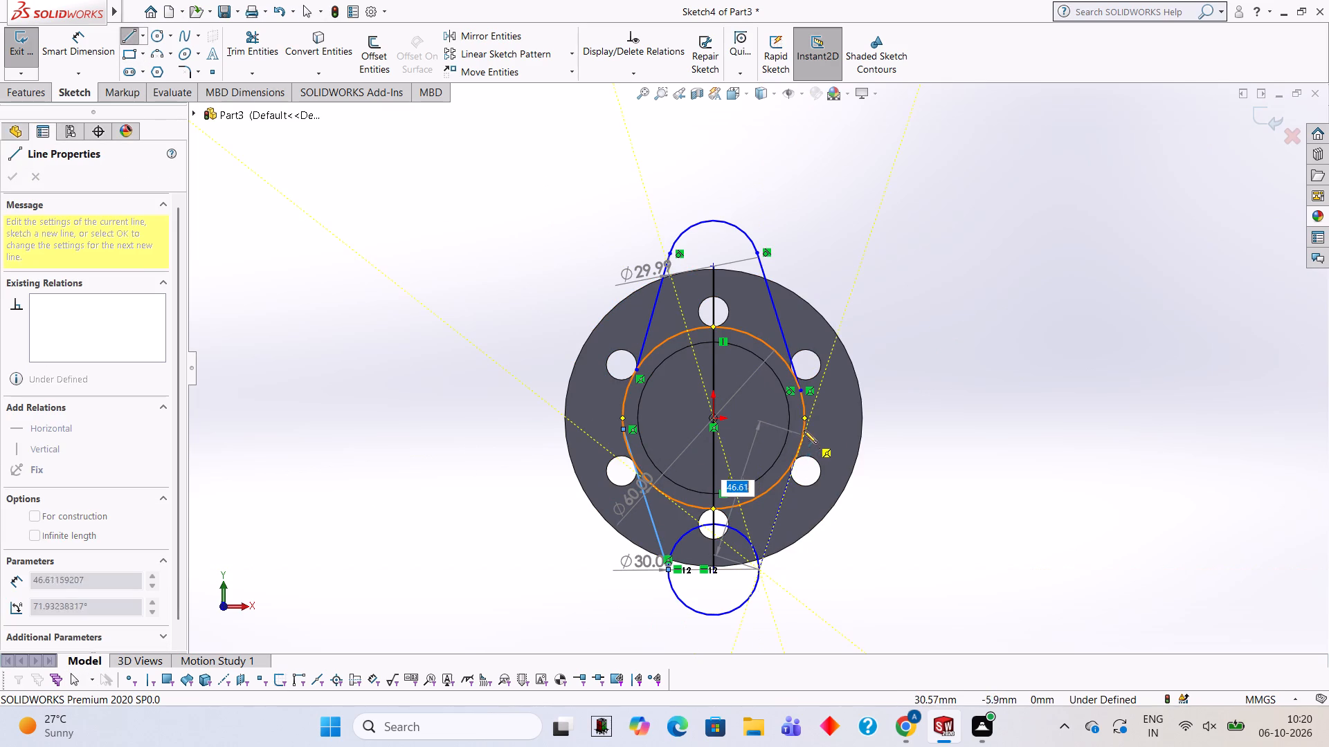
click(804, 430)
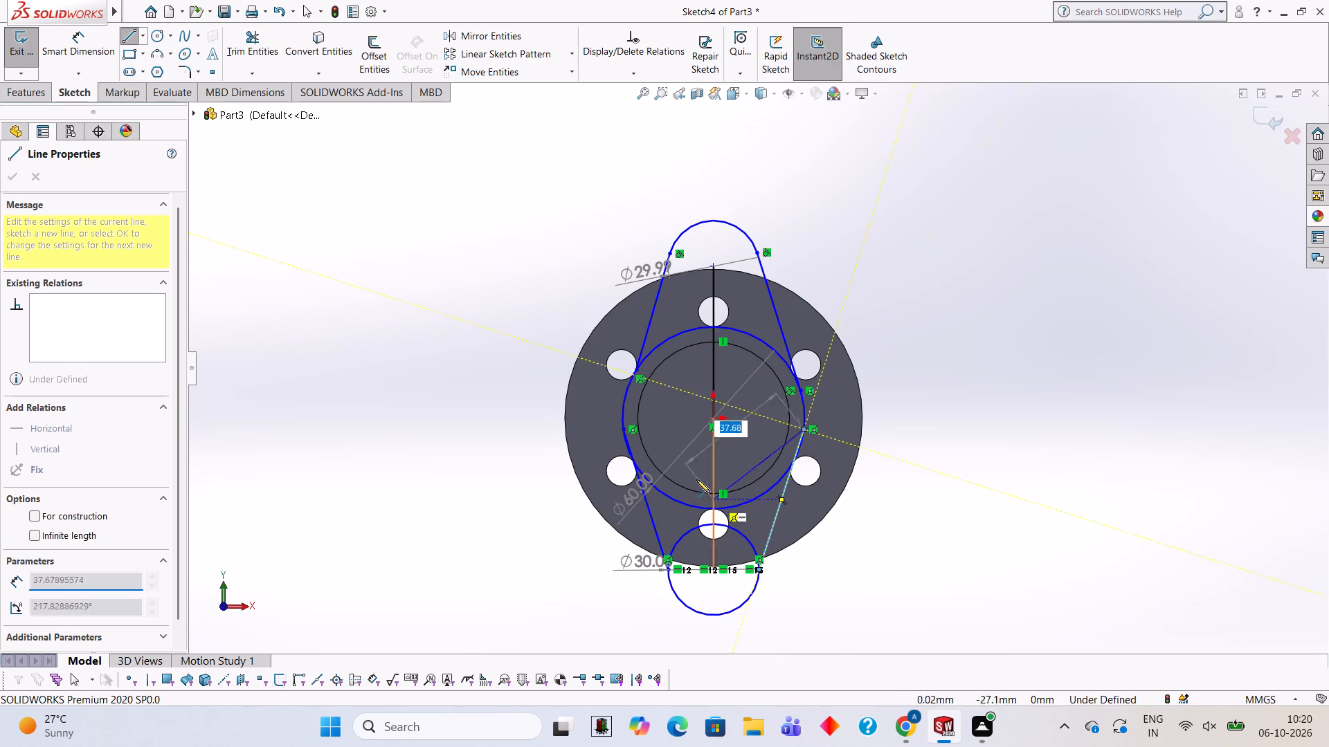
key(Escape)
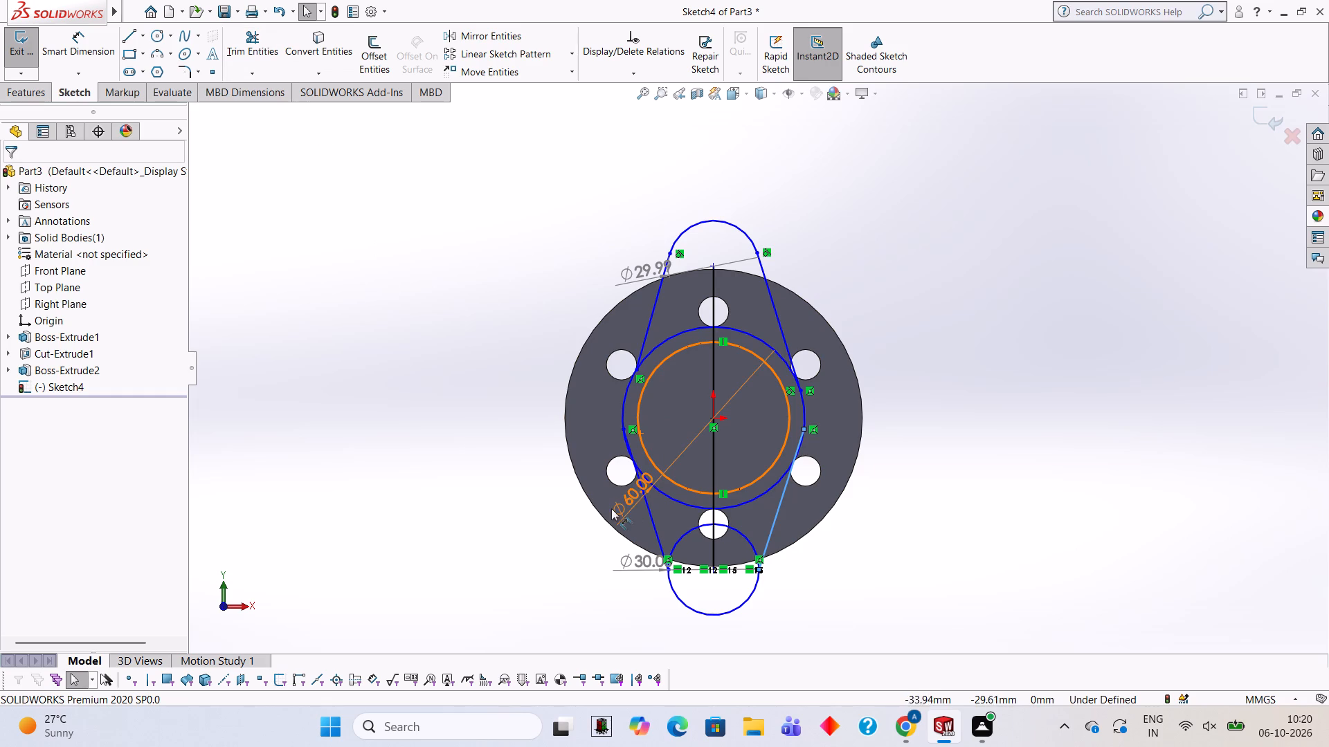
Make the lower-left side line tangent to the 60 mm circle.
click(644, 504)
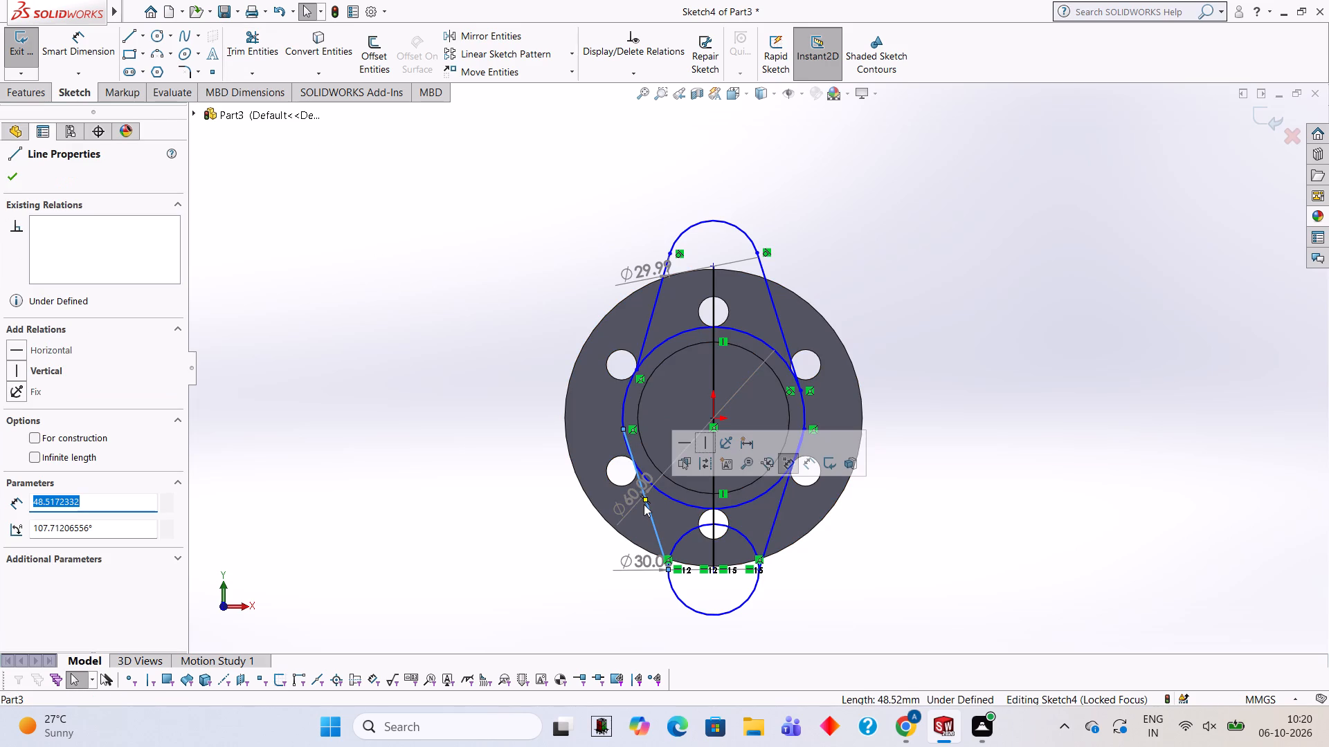
ctrl+click(623, 403)
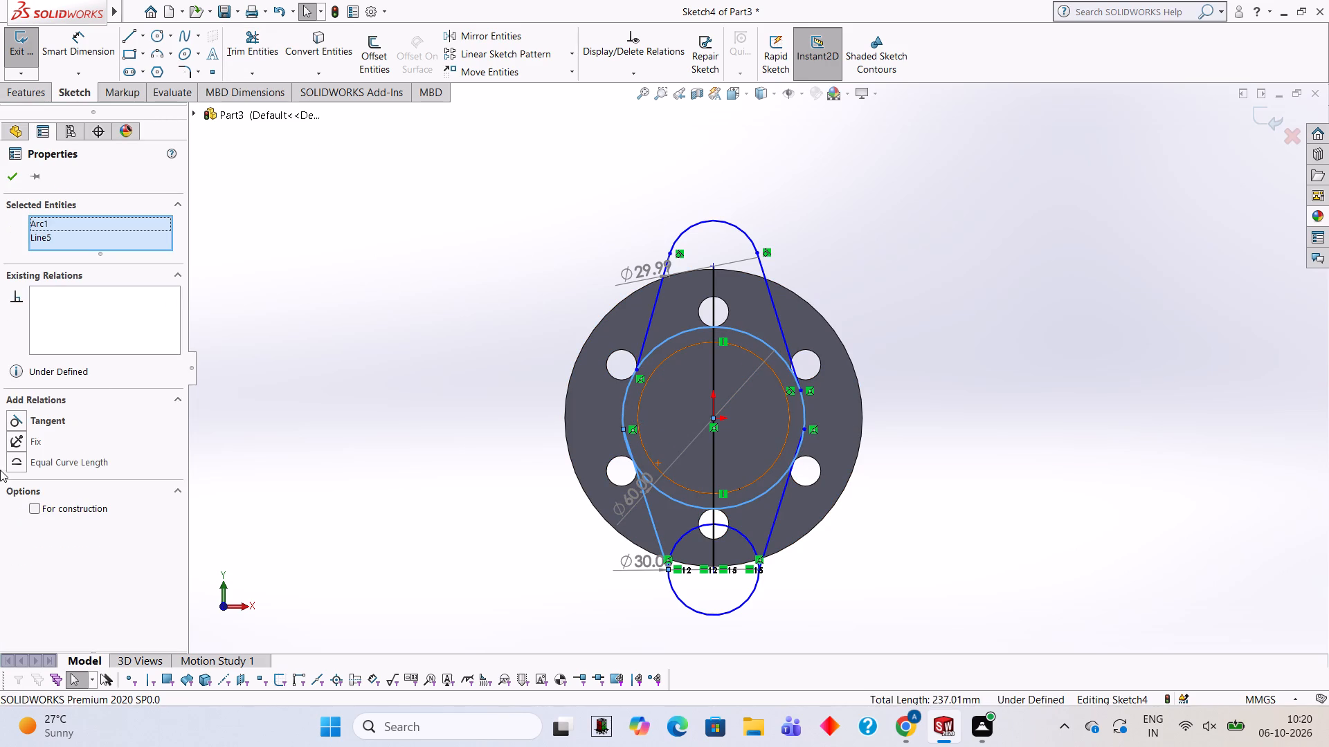
ctrl+click(65, 423)
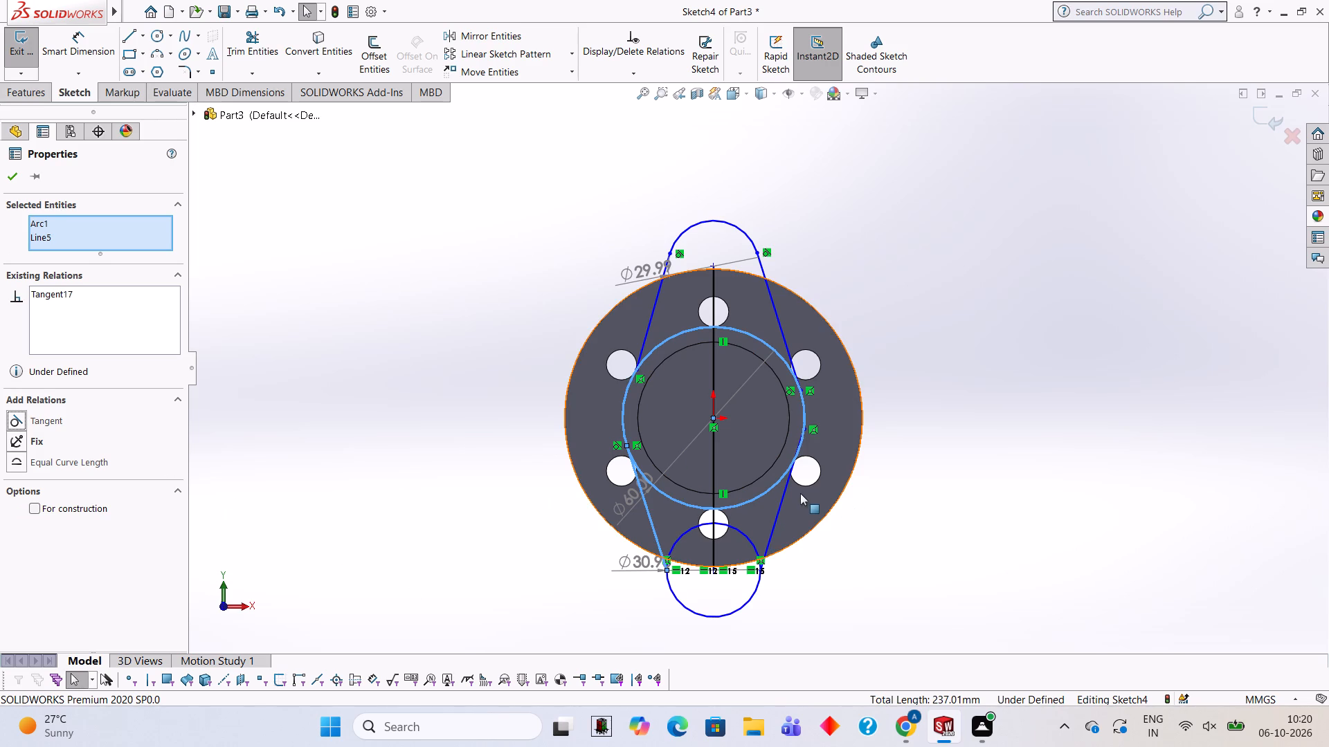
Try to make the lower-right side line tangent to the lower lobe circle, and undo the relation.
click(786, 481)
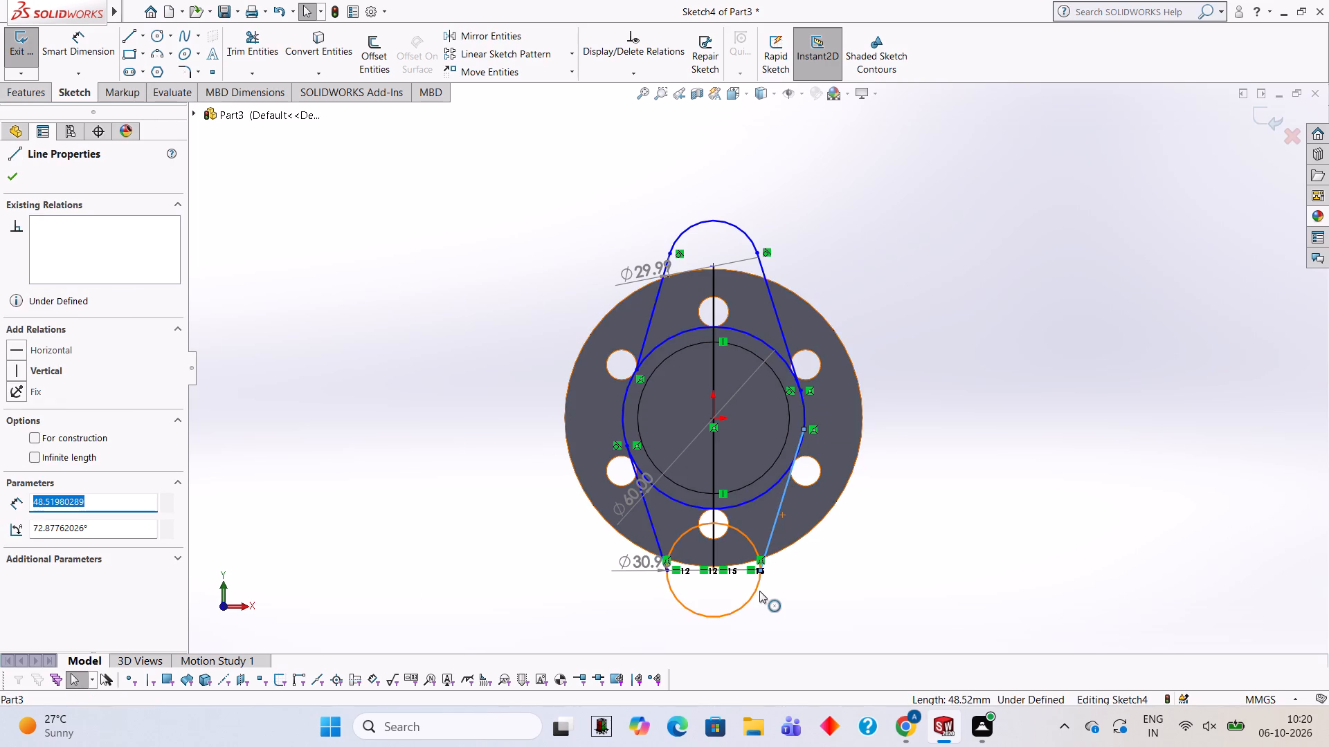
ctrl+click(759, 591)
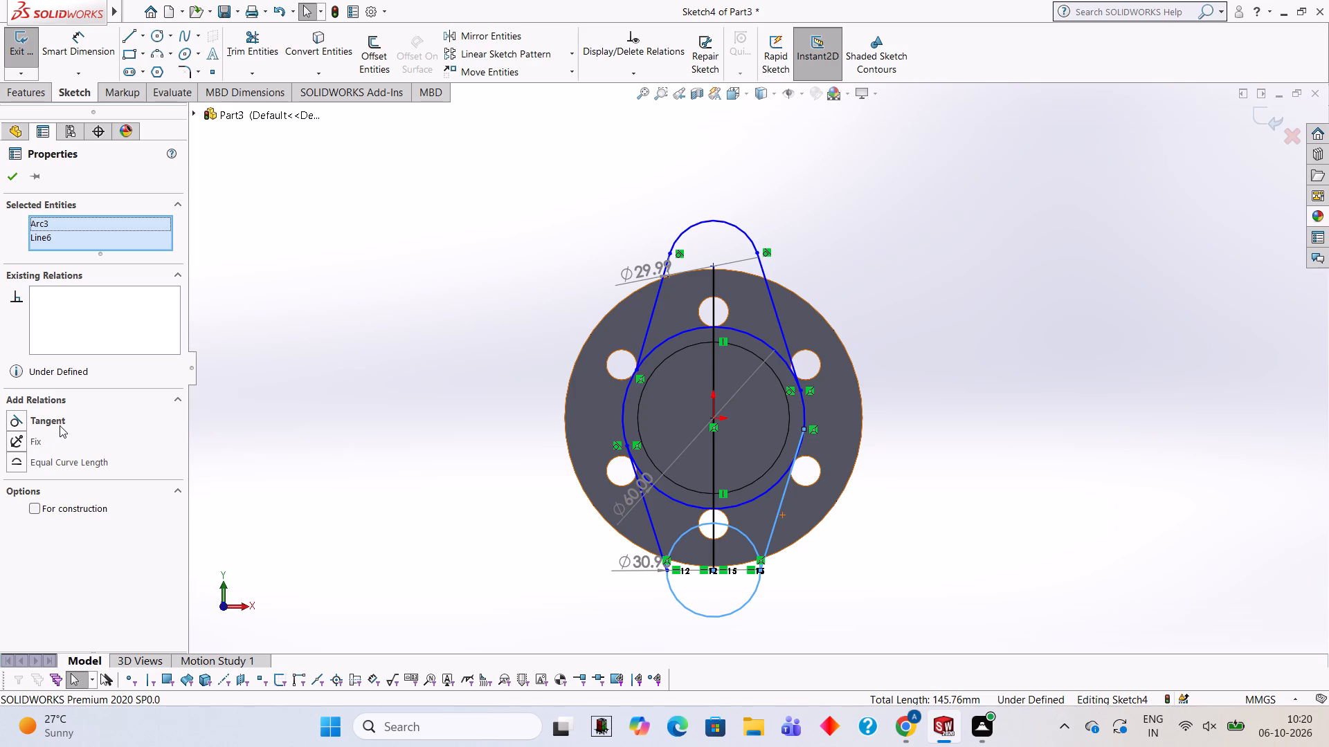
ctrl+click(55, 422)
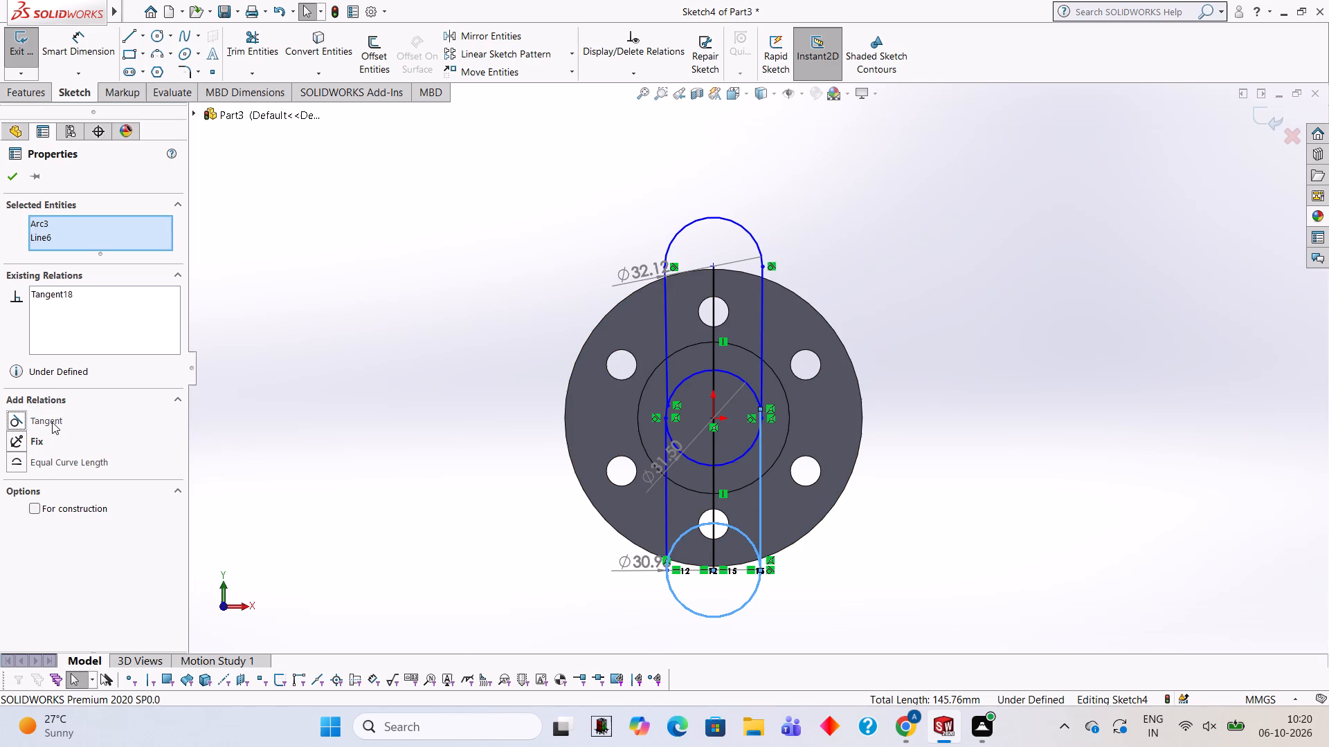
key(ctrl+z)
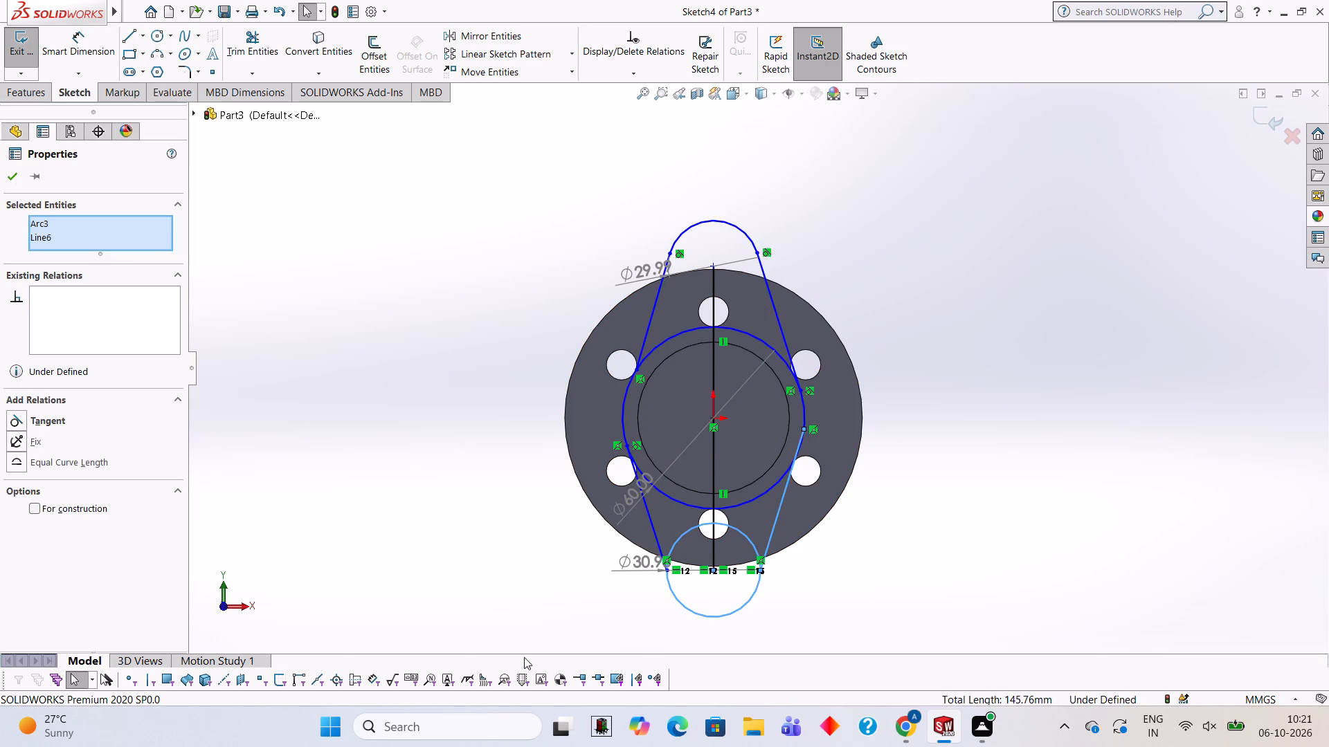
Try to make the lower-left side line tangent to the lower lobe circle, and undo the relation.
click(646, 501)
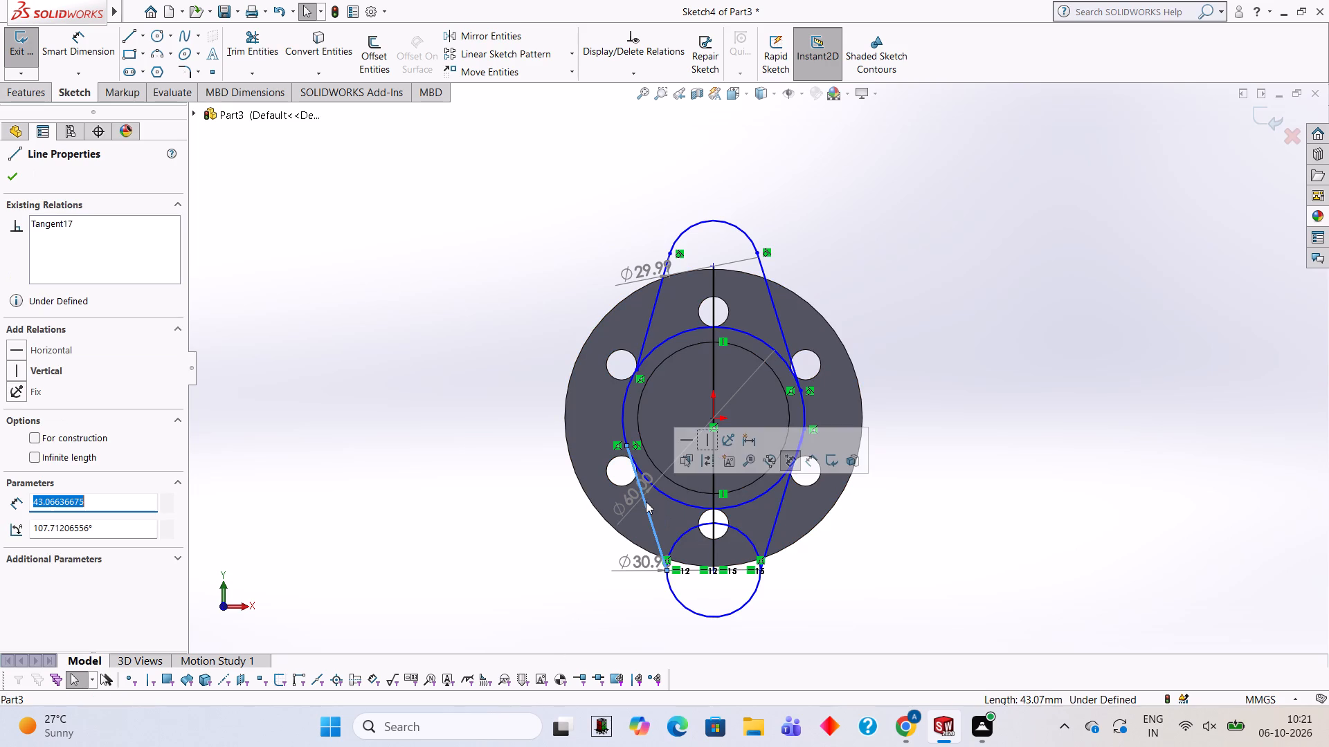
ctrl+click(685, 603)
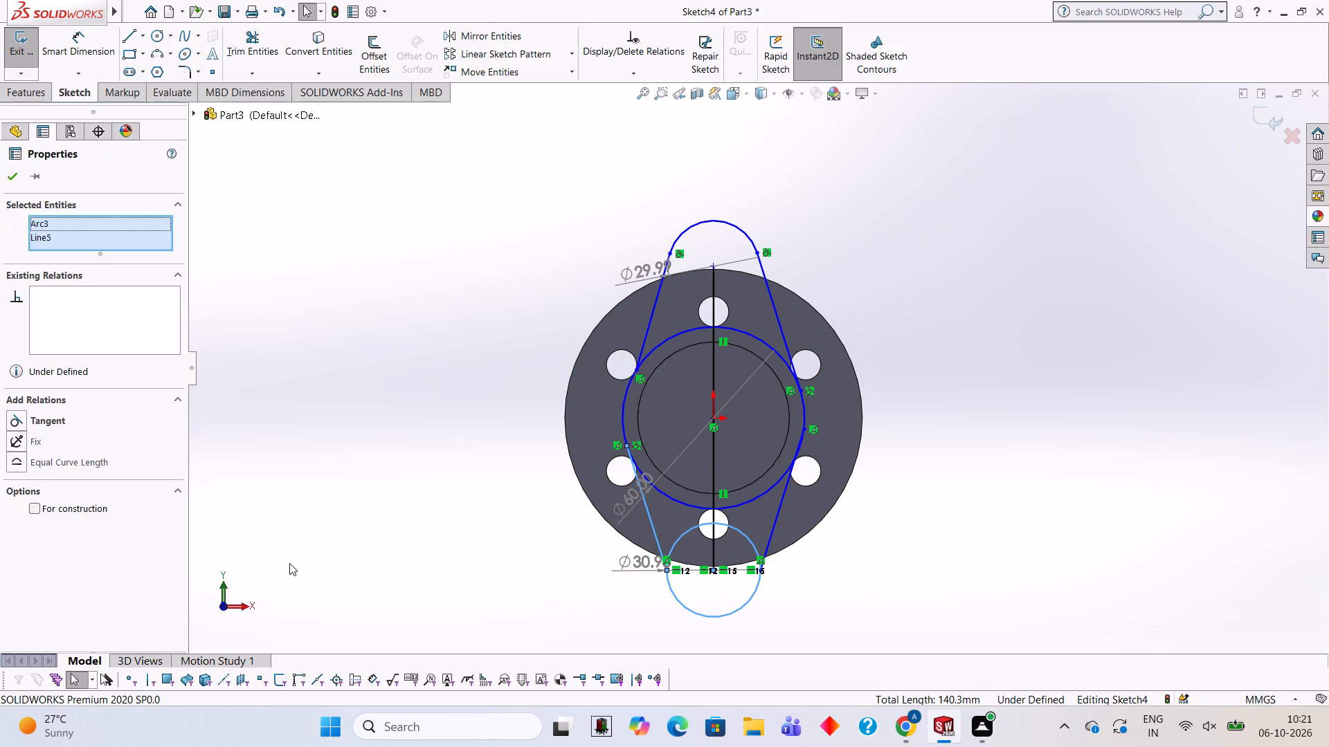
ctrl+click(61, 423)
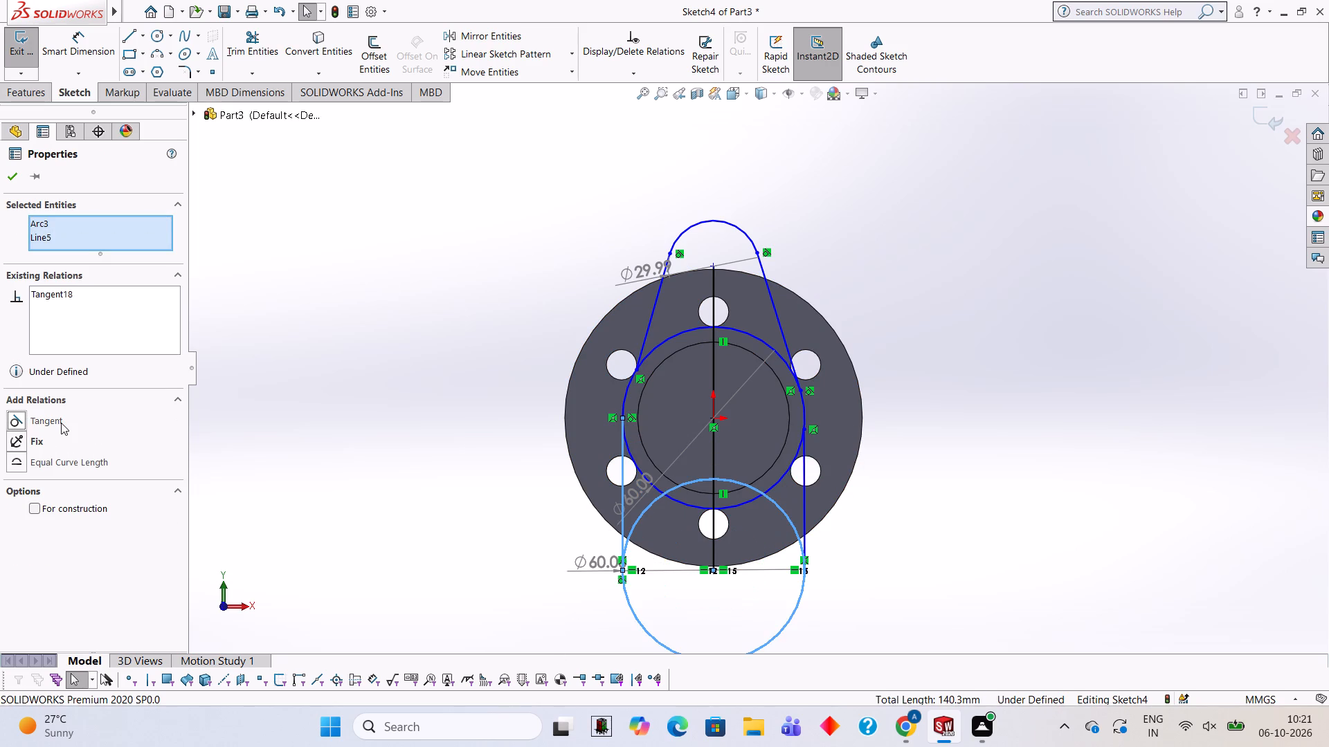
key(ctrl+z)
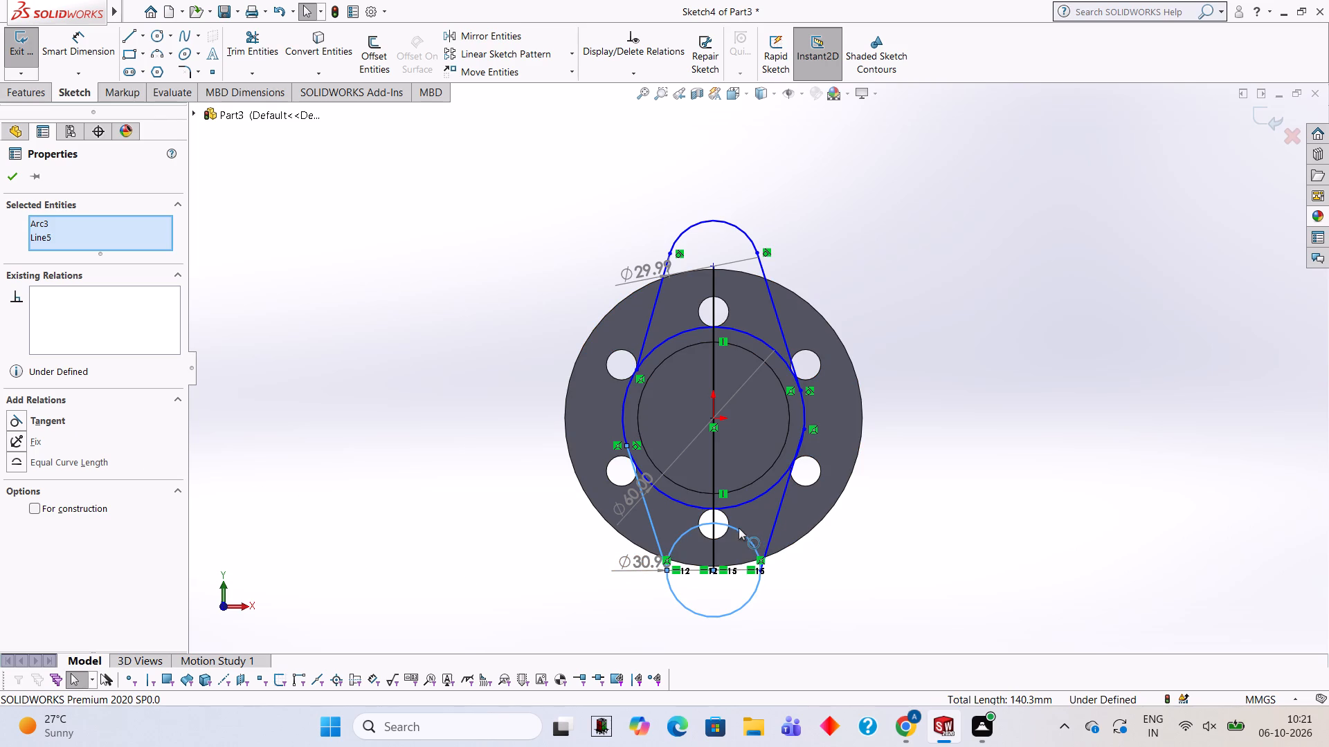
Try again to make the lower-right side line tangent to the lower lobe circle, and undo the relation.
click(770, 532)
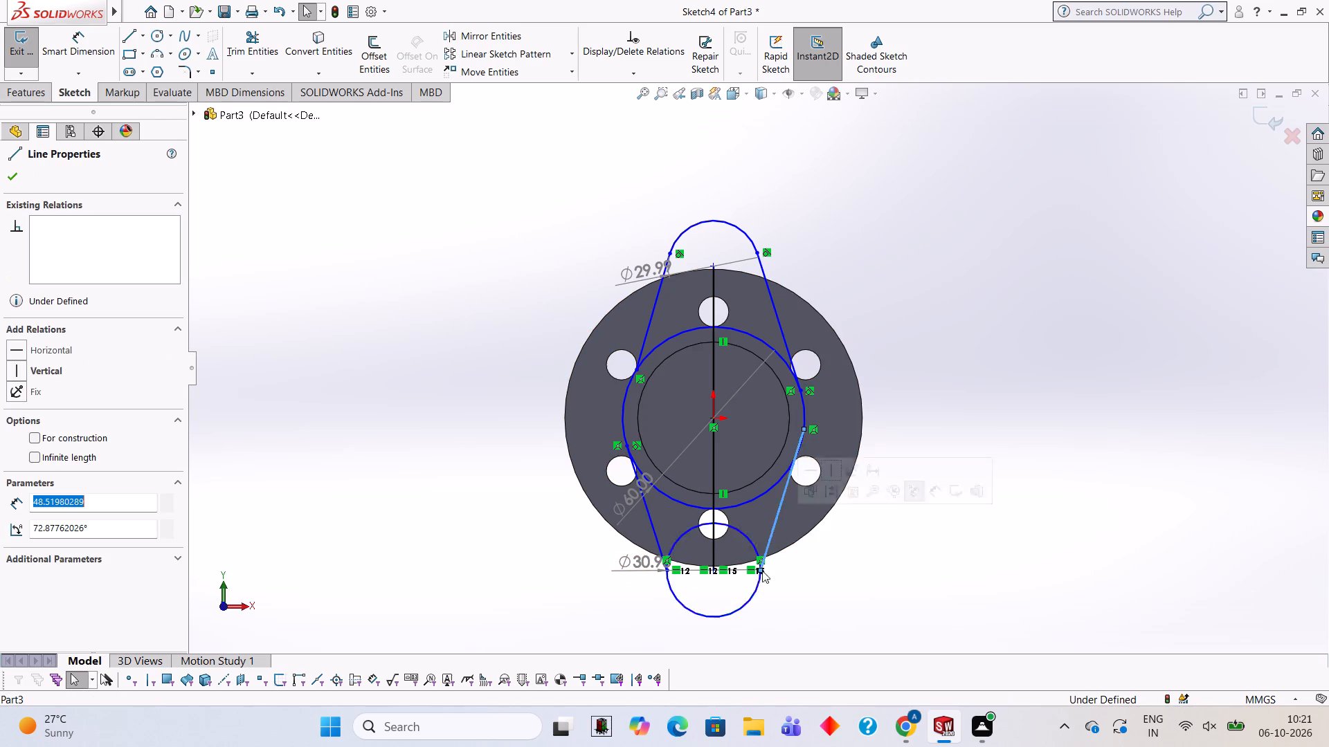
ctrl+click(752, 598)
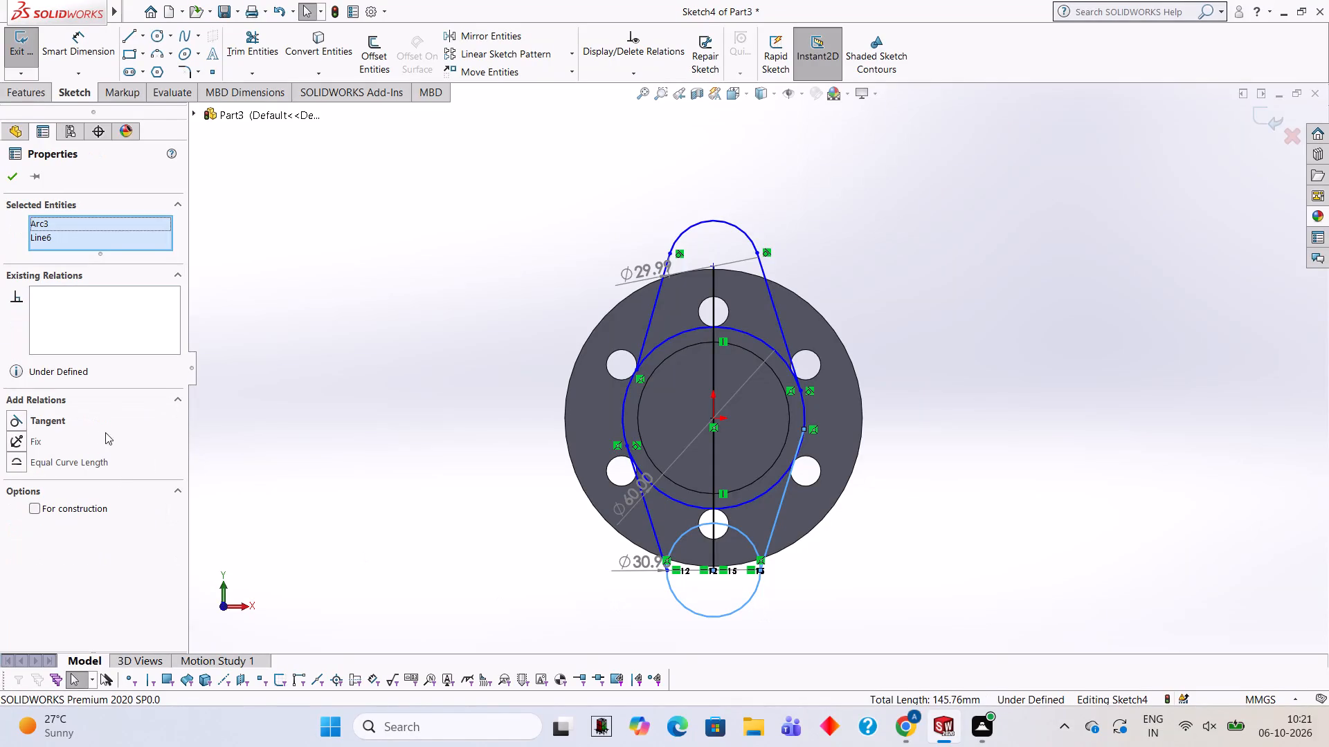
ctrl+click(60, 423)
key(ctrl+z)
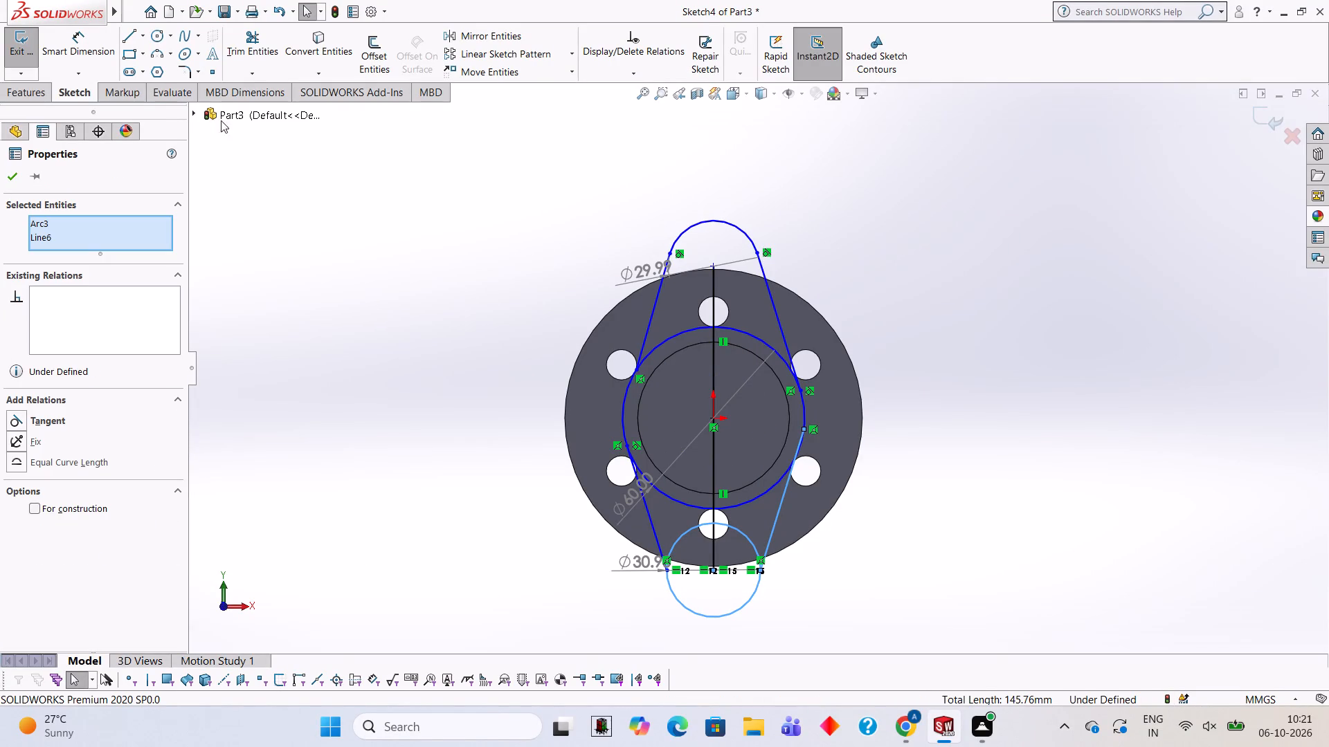
Trim away the lower-left and upper-left side lines and the part of the lower-right side line outside the 60 mm circle.
click(255, 55)
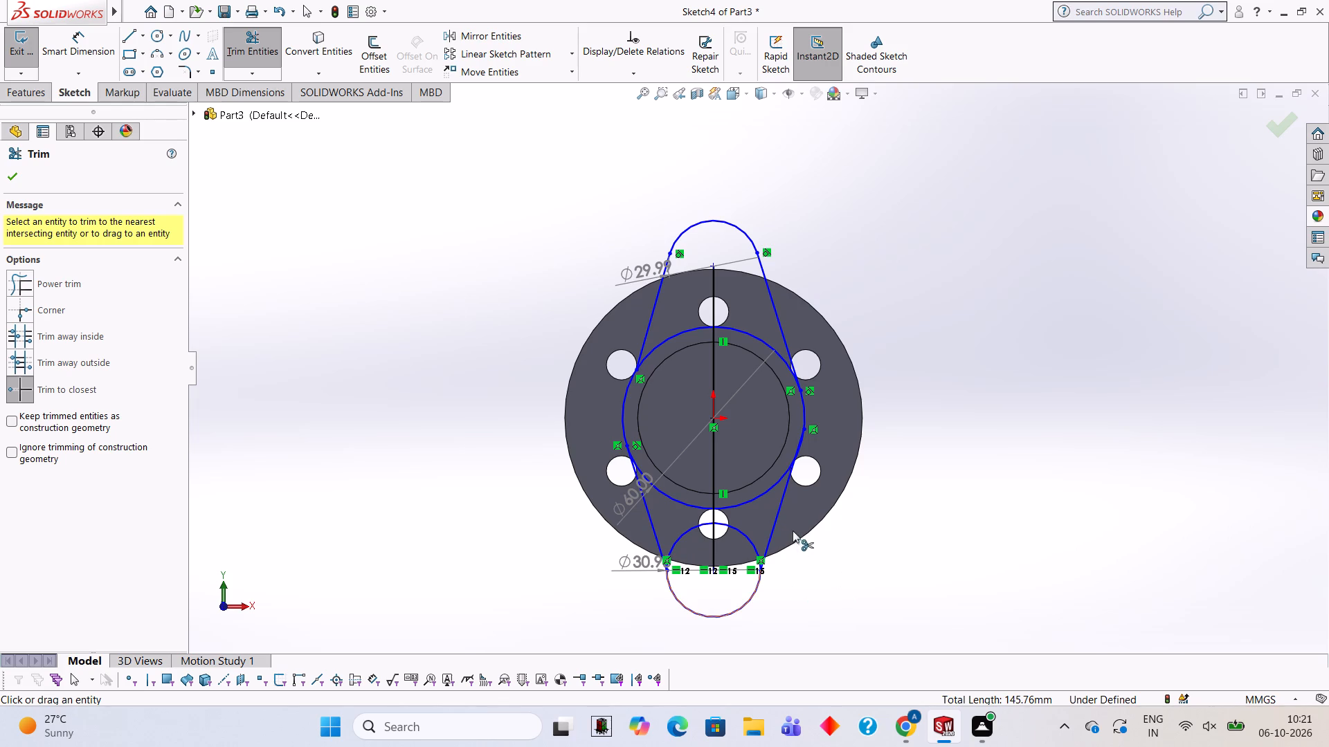
click(775, 517)
click(643, 505)
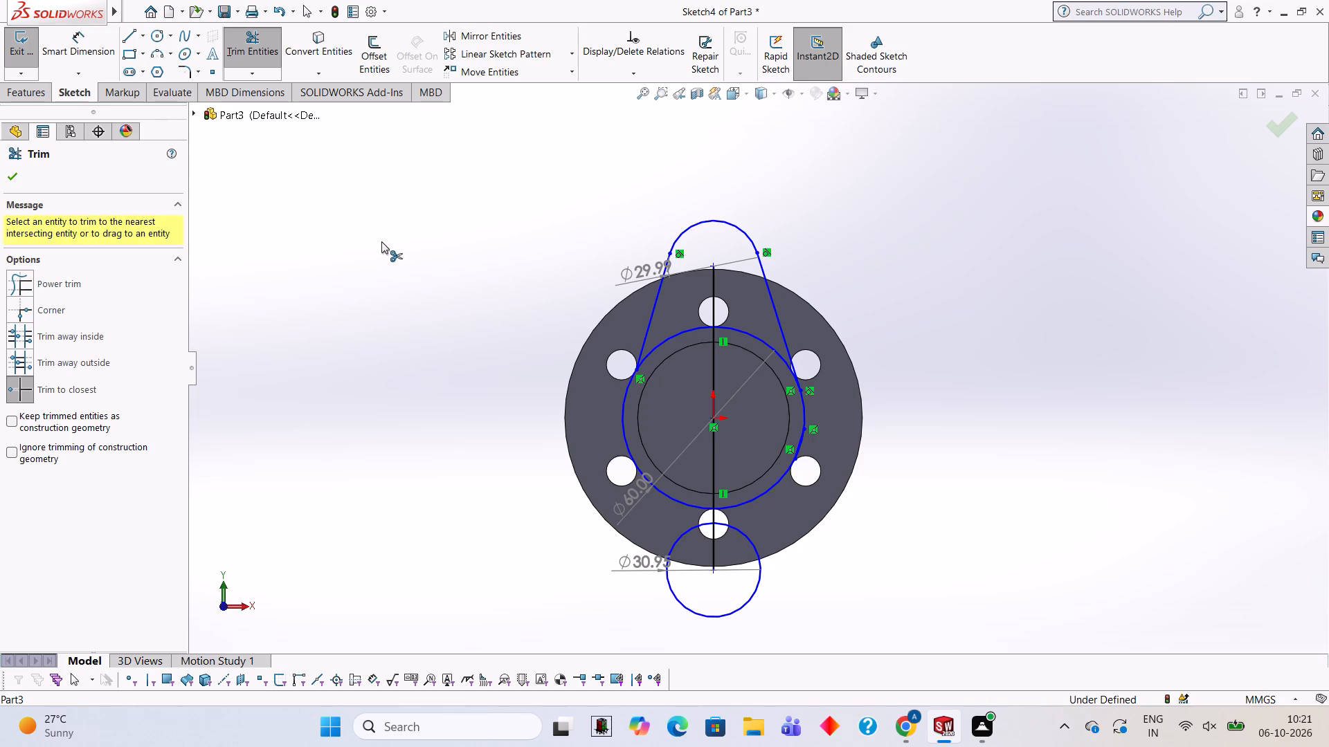
click(654, 302)
Sketch a new side line about 52 mm long from the upper arc's left end to the left side of the 60 mm circle.
click(133, 41)
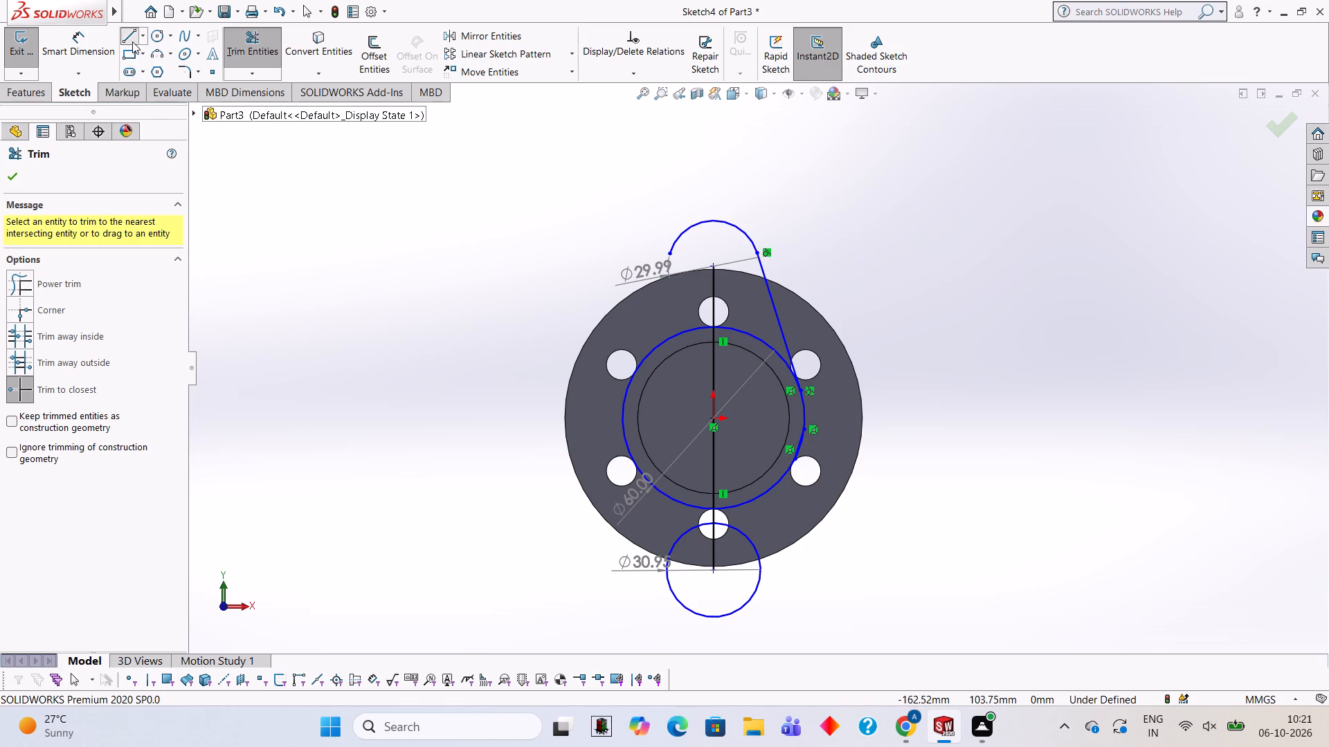
click(669, 252)
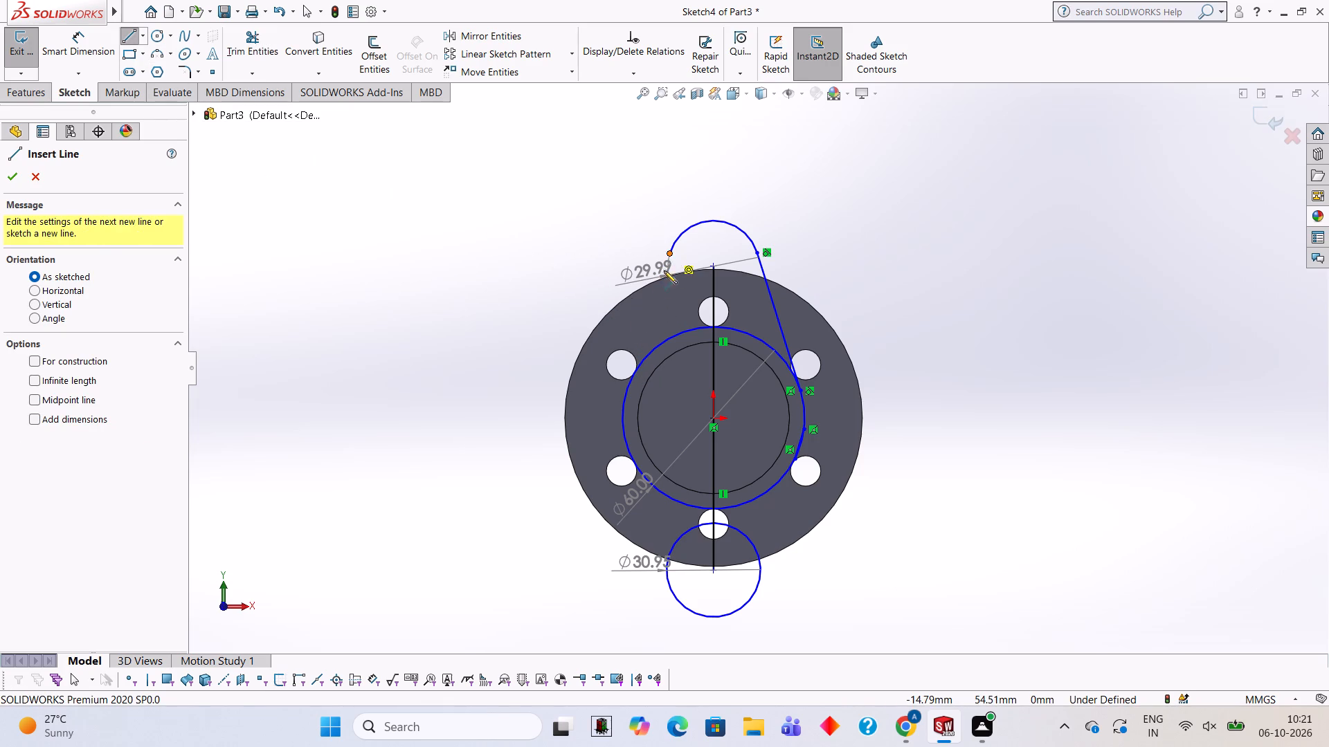
click(621, 405)
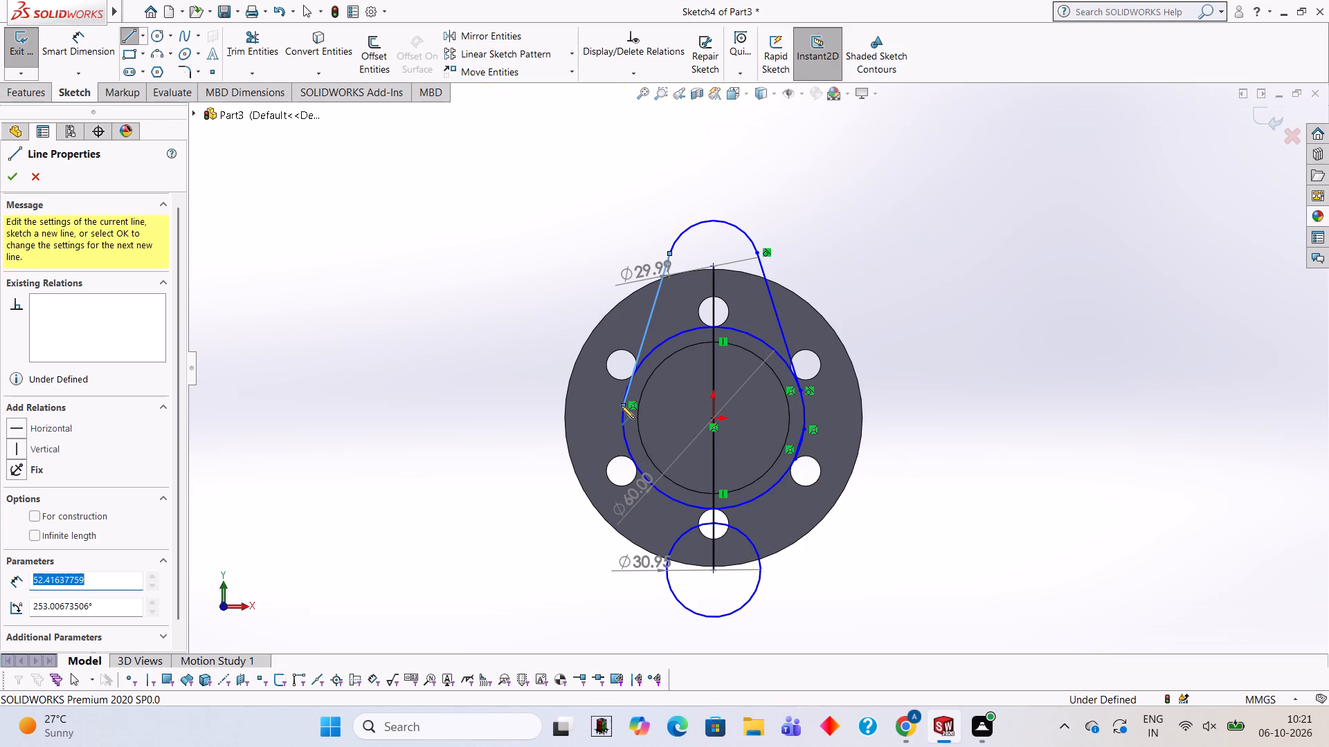
key(Escape)
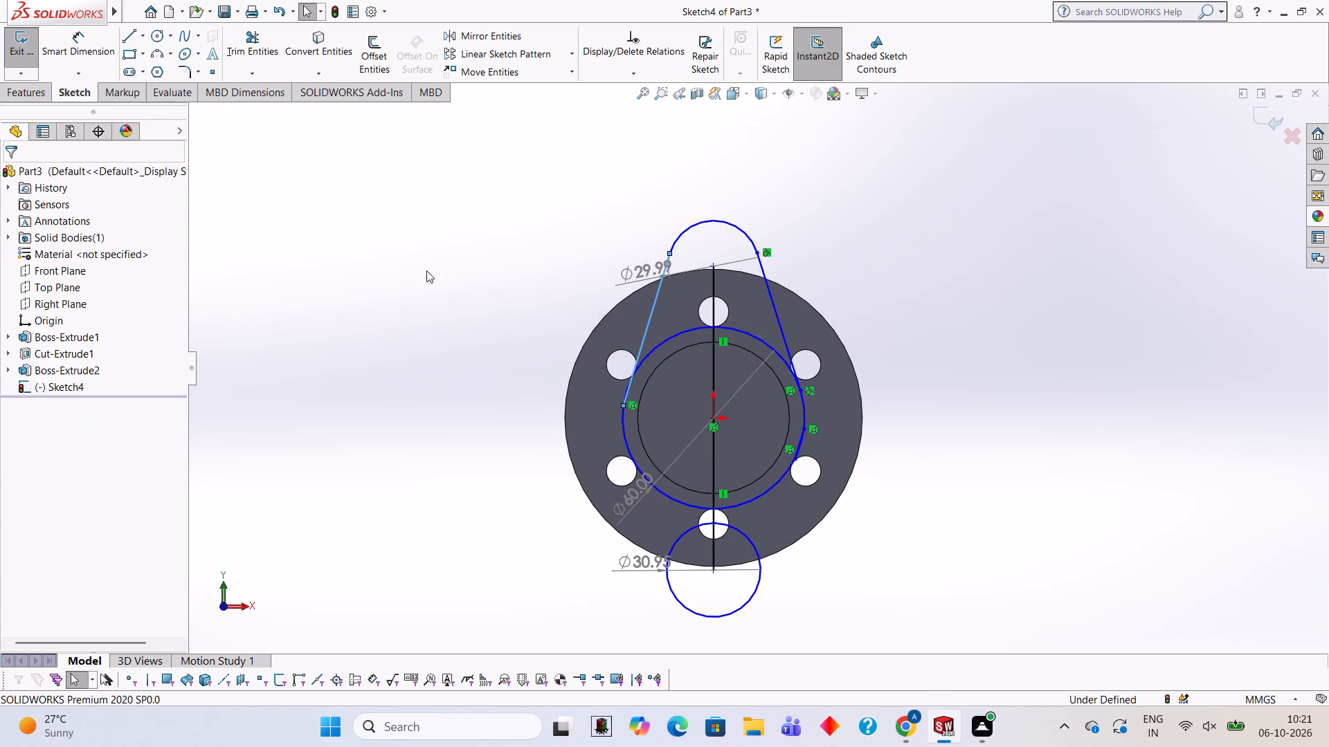
Trim away the 60 mm circle's upper arc between the two upper side lines and the vertical line running up from its centre.
click(263, 53)
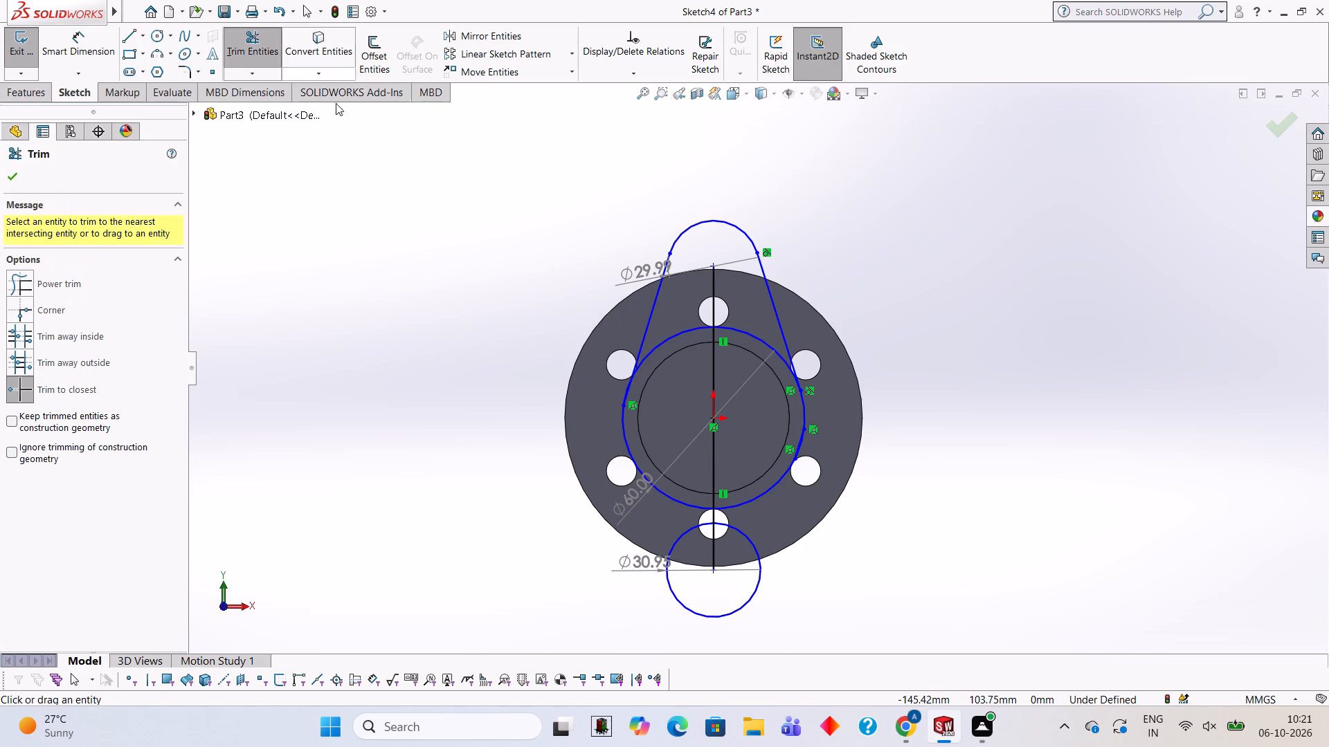
click(680, 333)
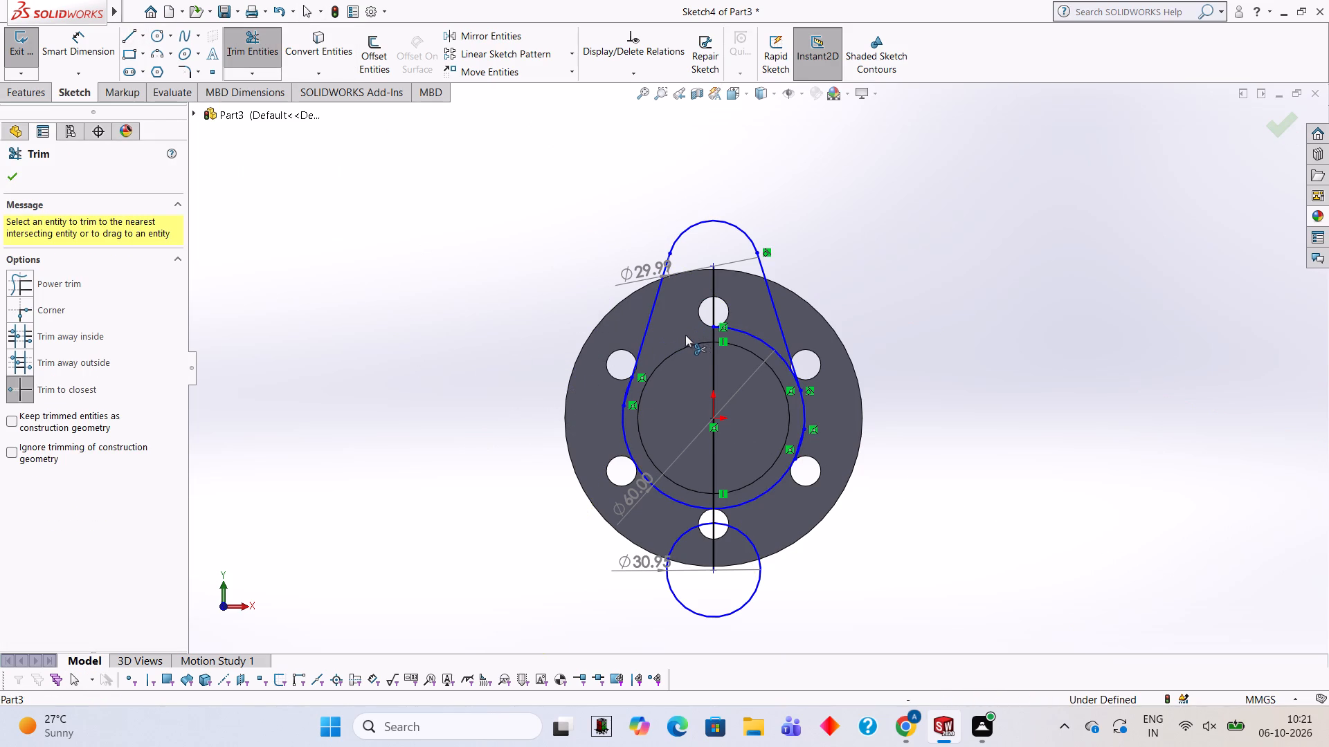
click(739, 327)
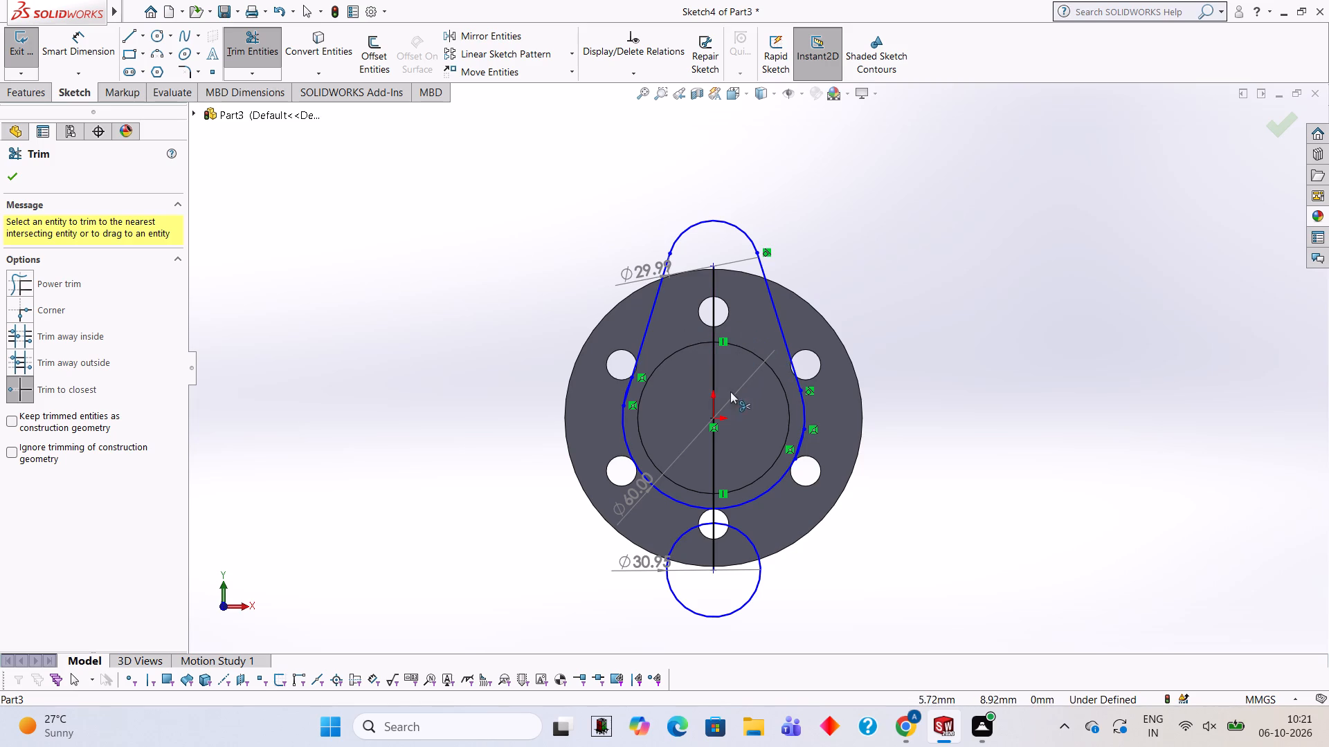
click(712, 282)
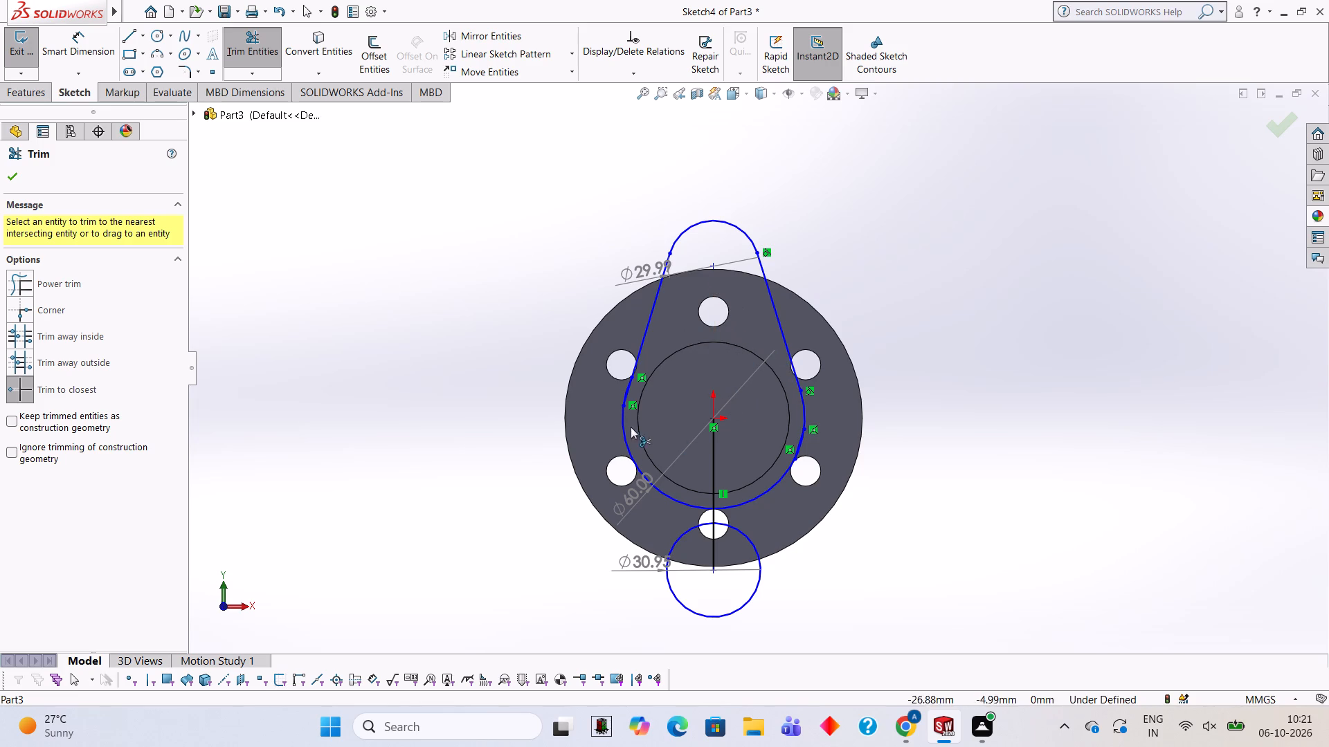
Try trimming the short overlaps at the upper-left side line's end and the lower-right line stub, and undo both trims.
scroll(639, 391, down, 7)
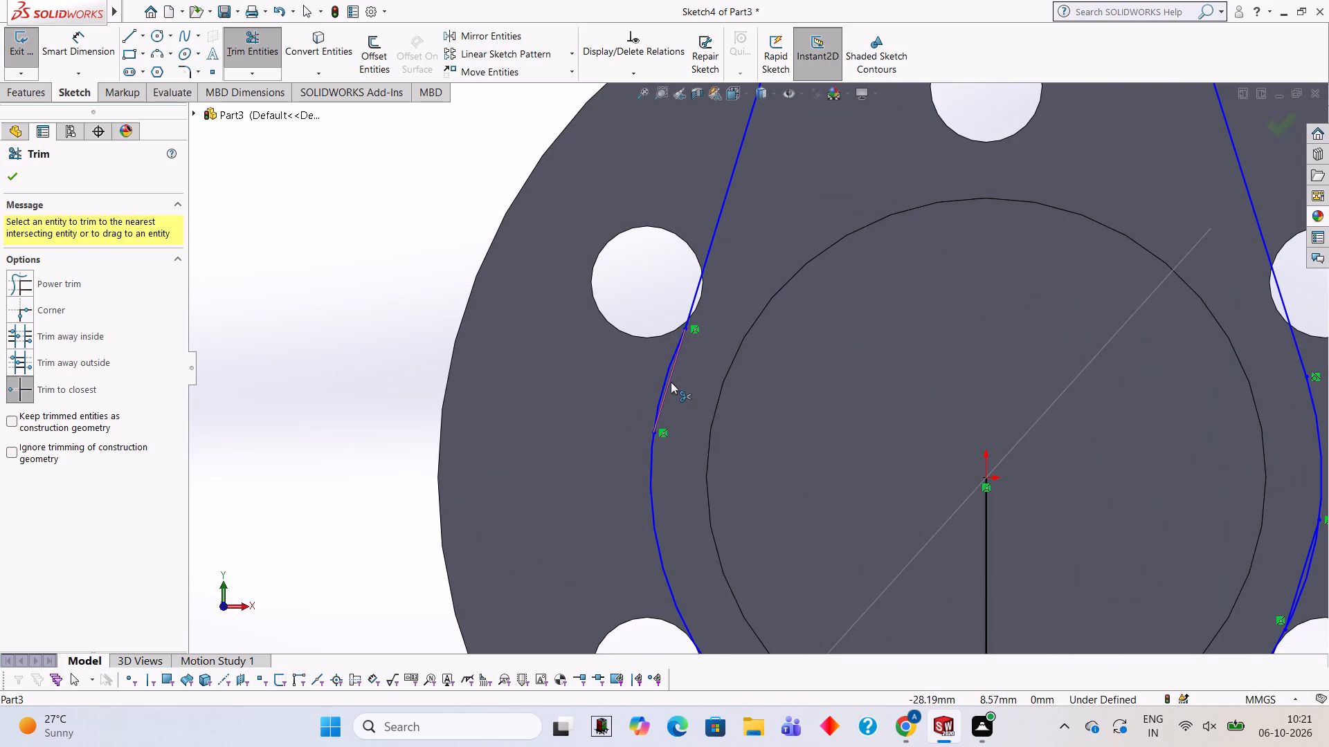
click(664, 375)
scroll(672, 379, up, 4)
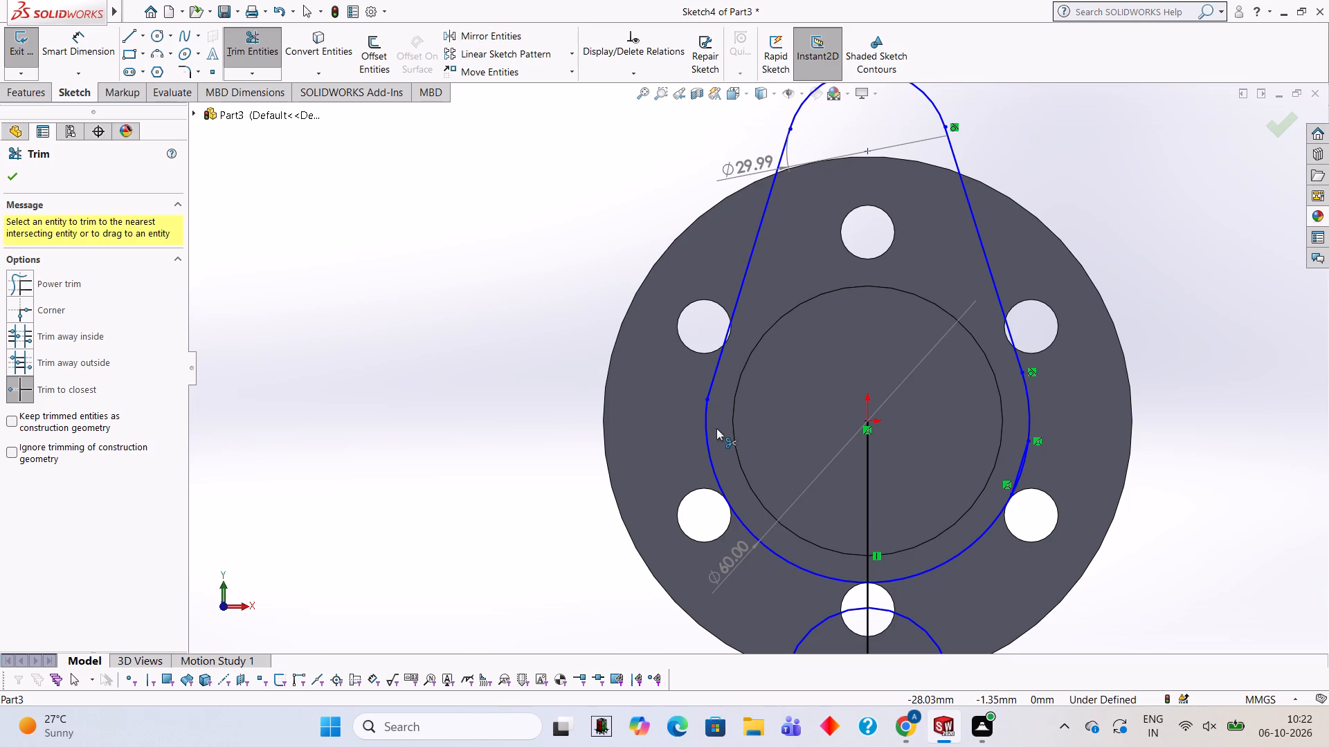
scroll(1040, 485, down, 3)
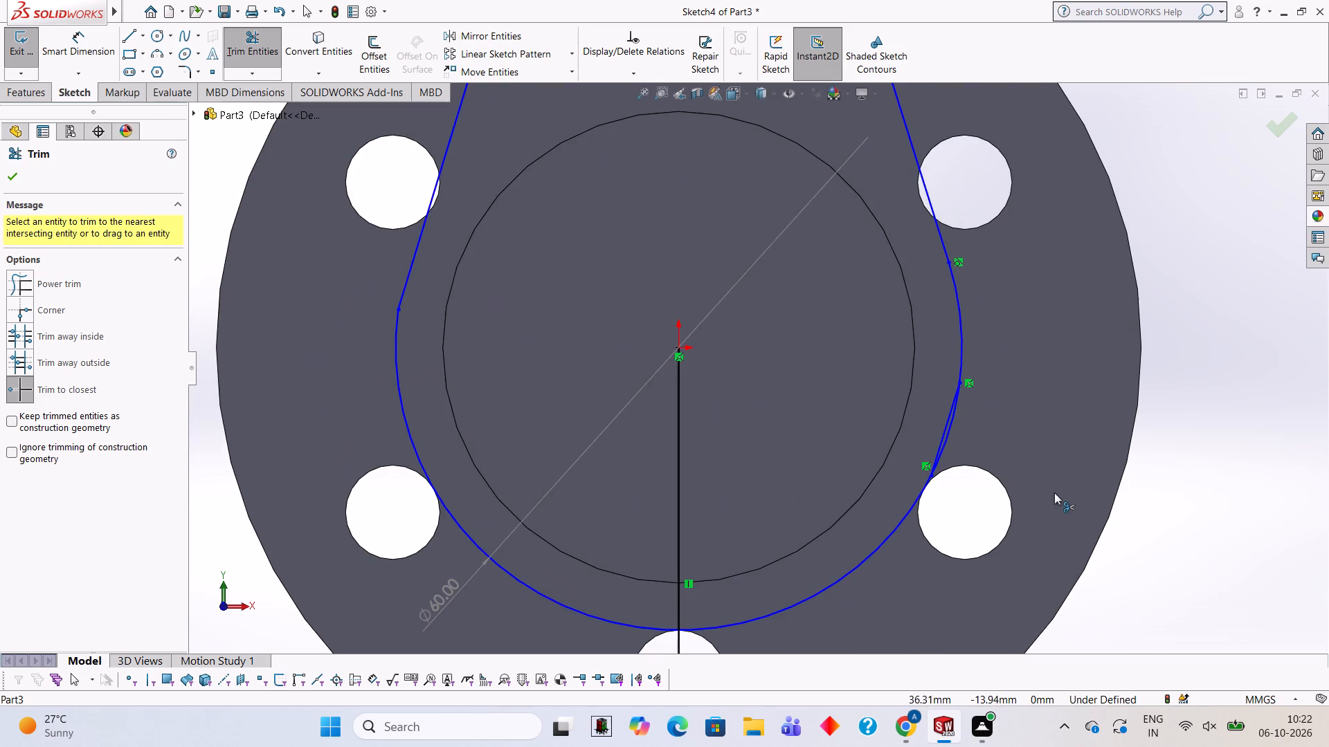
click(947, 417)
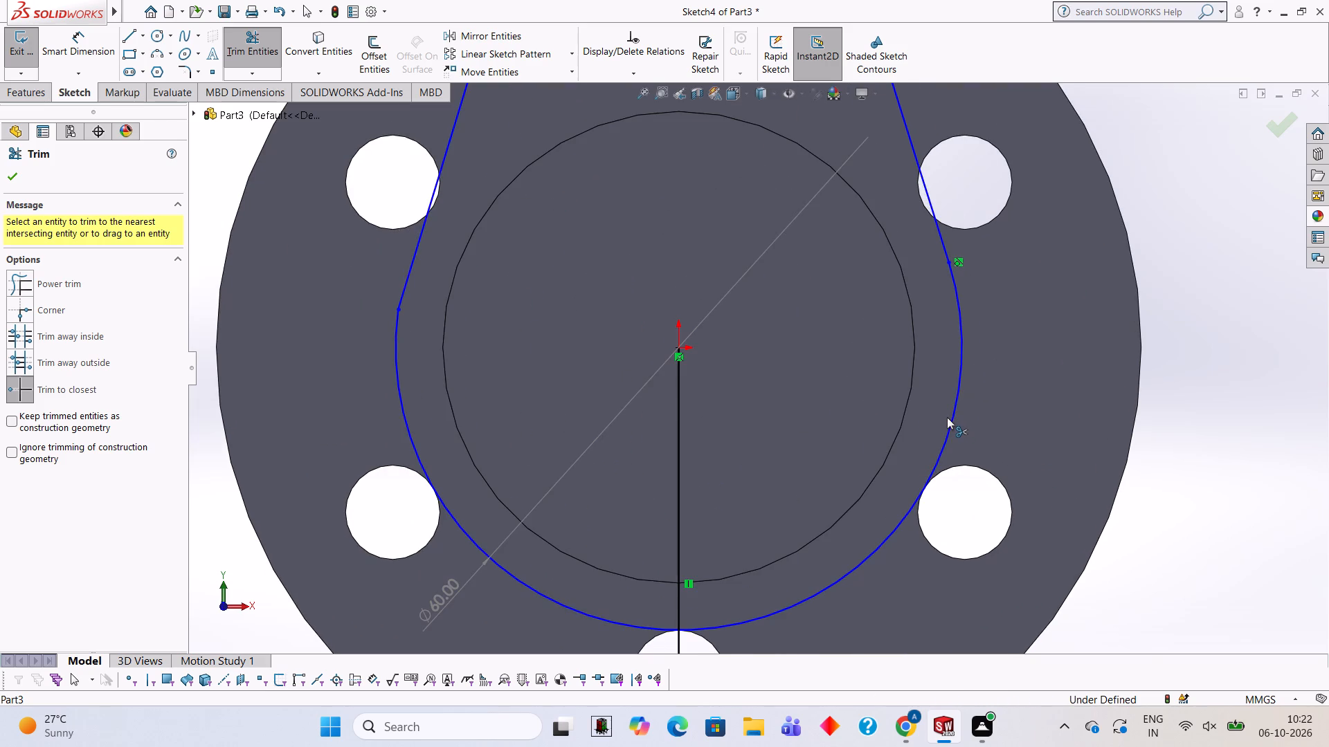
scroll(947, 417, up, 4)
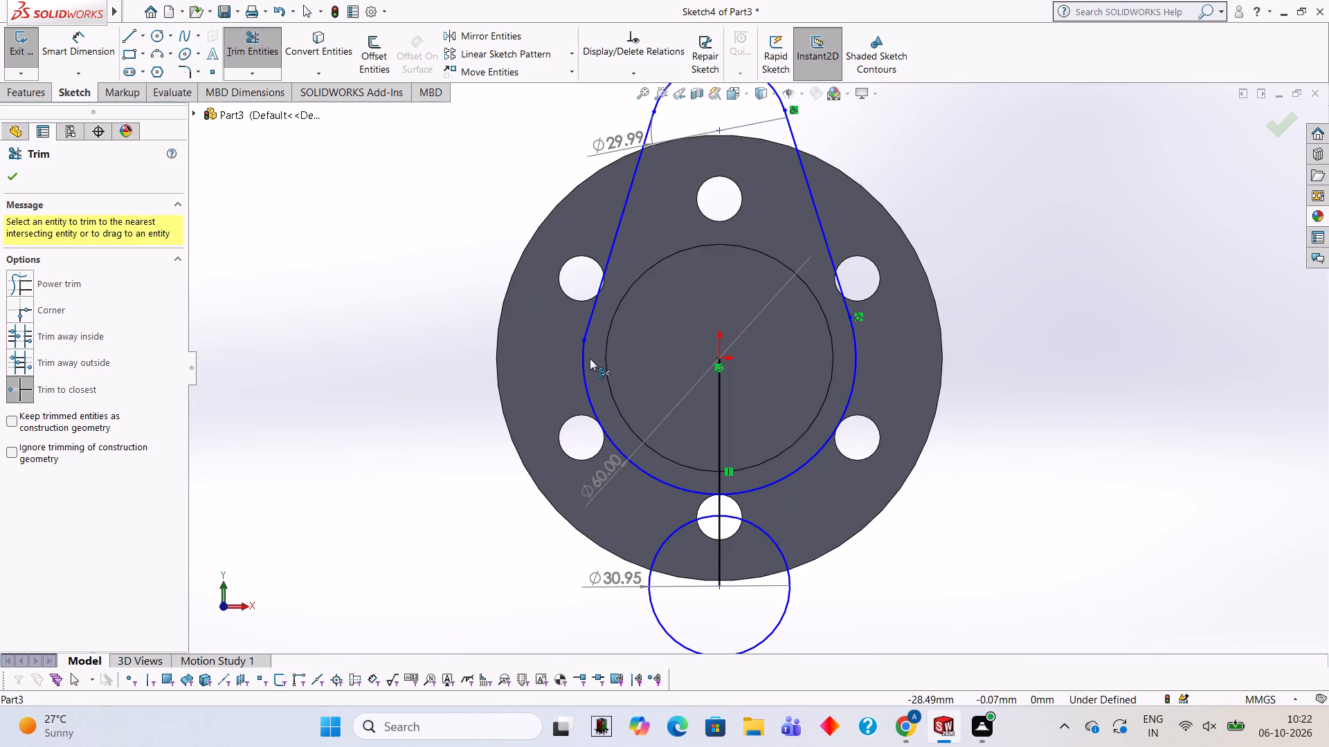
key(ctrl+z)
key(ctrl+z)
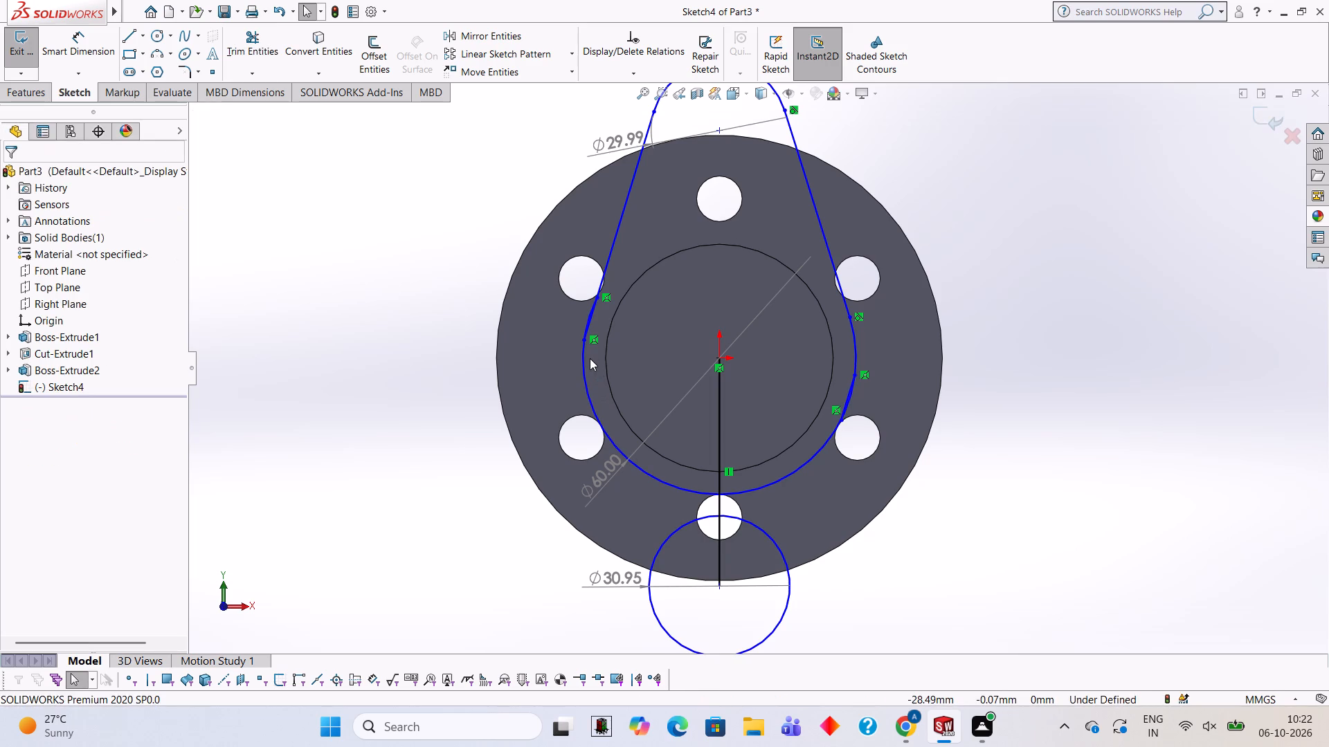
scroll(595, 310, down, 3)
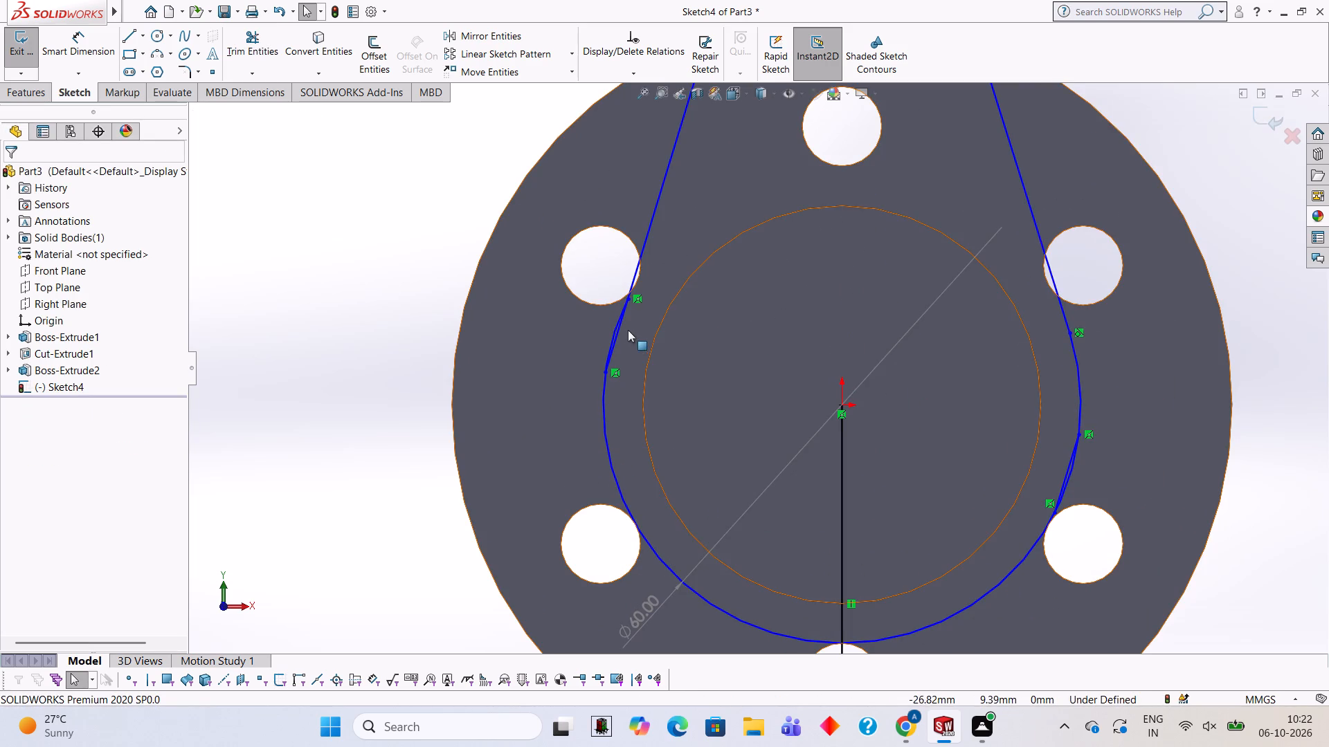
Trim the short overlapping end of the upper-left side line where it runs inside the 60 mm arc.
click(620, 326)
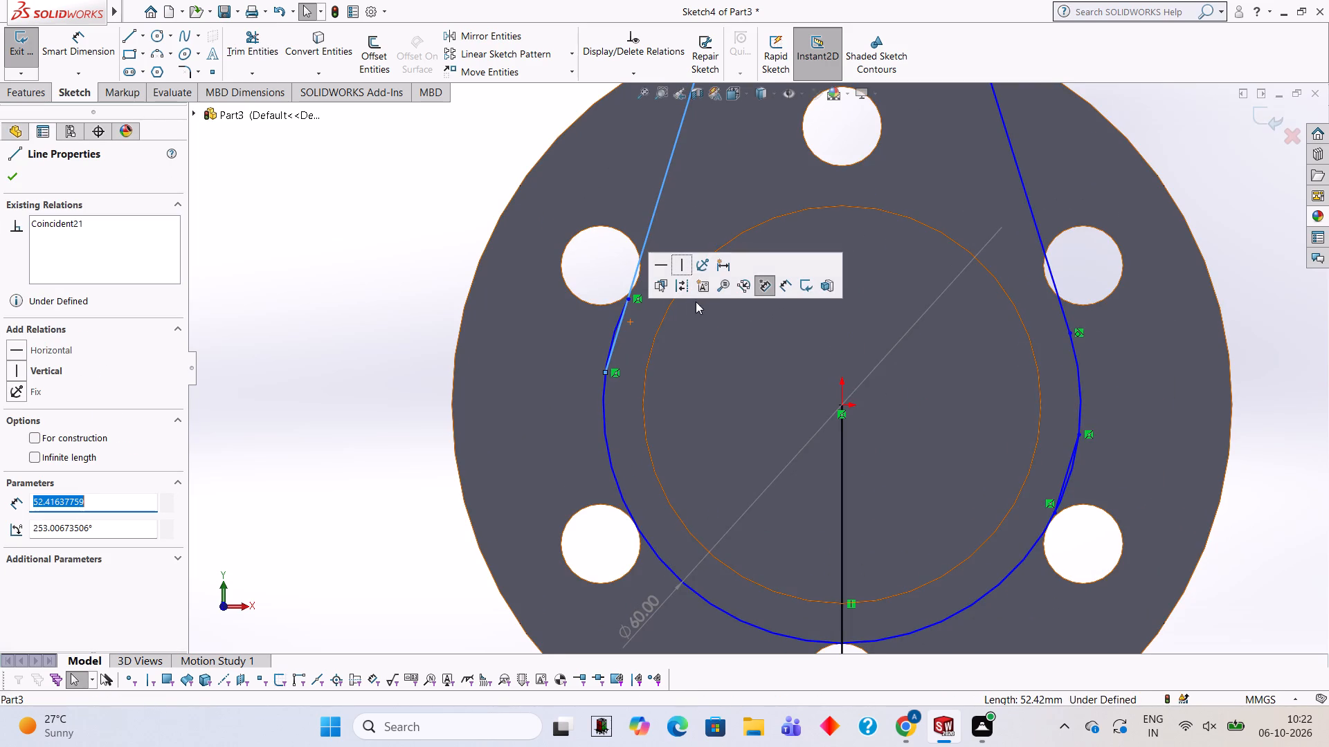
key(Escape)
scroll(550, 329, down, 4)
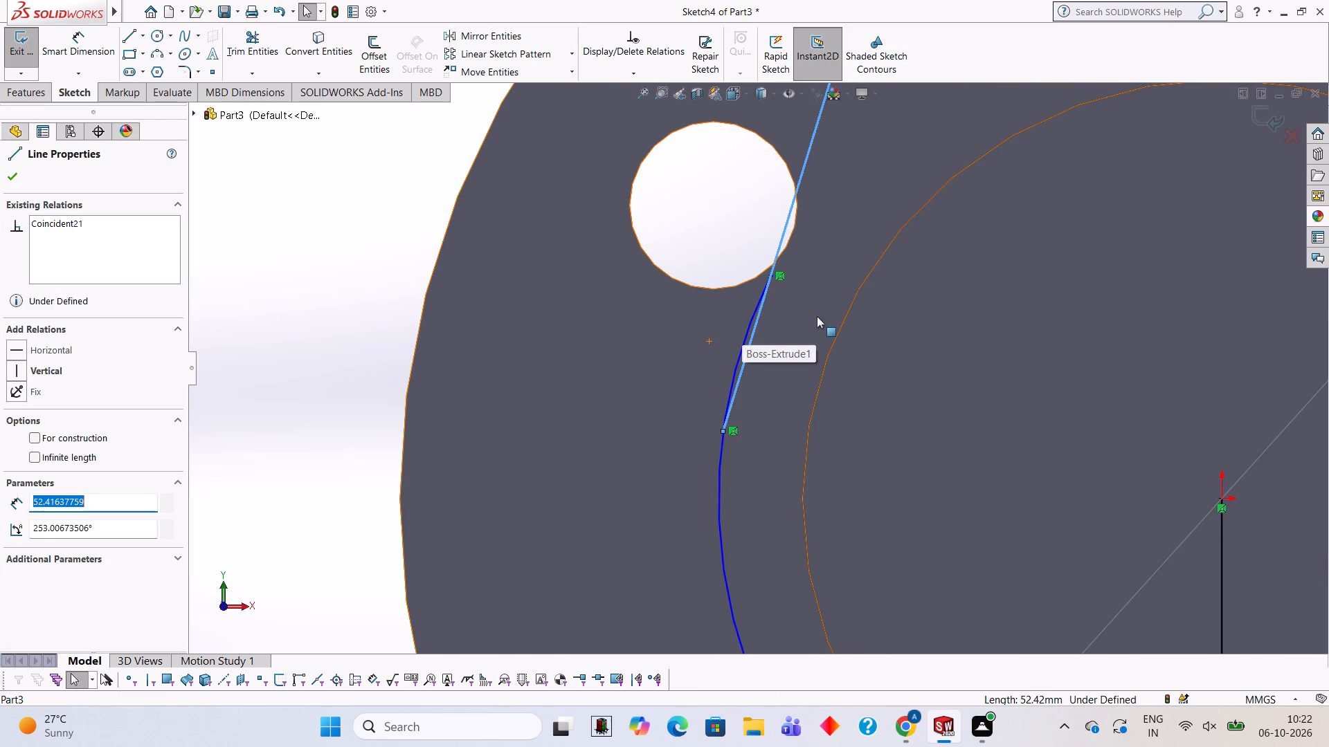
click(259, 53)
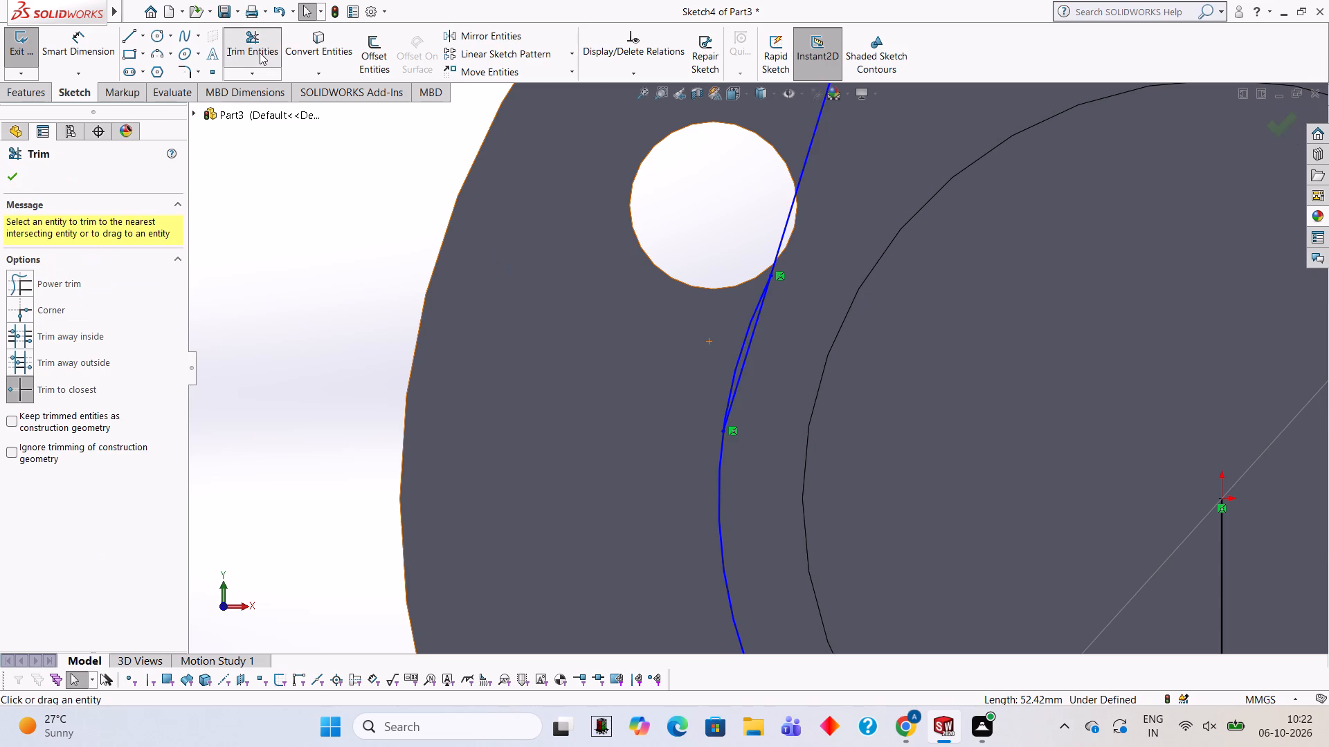
click(750, 348)
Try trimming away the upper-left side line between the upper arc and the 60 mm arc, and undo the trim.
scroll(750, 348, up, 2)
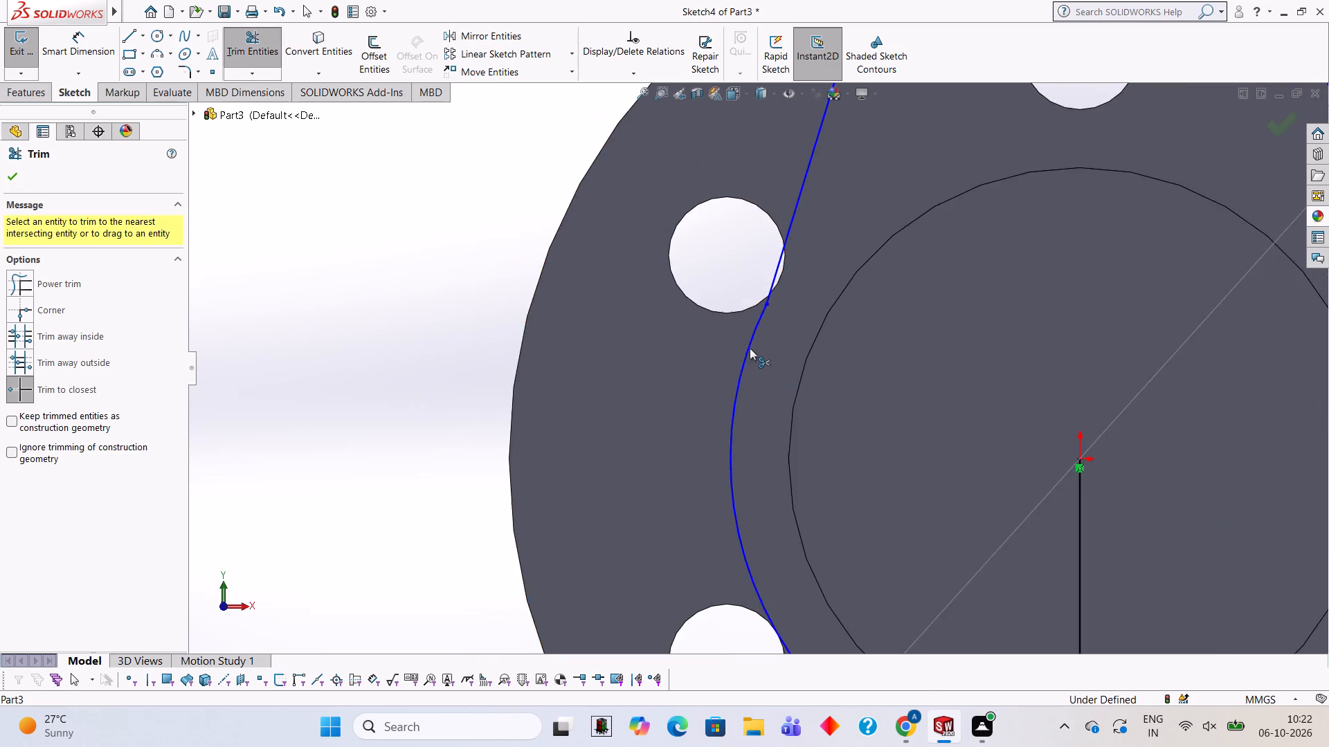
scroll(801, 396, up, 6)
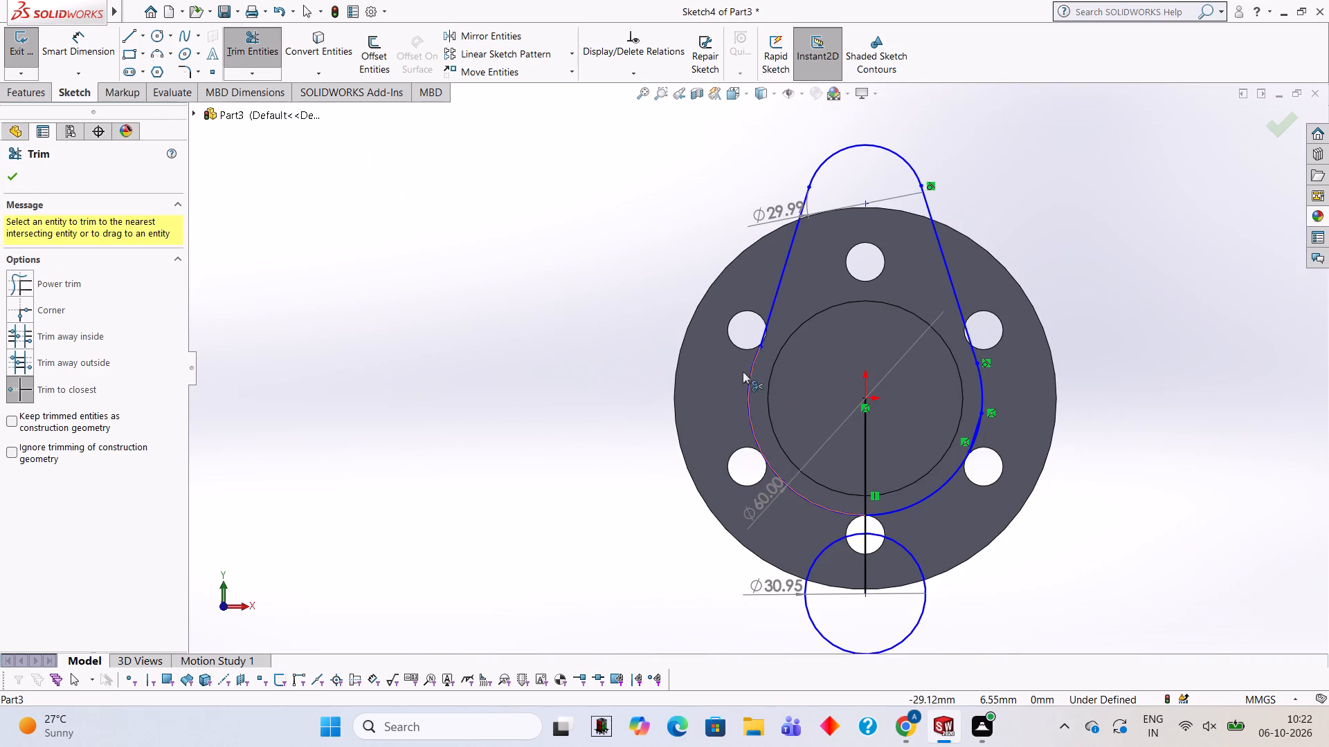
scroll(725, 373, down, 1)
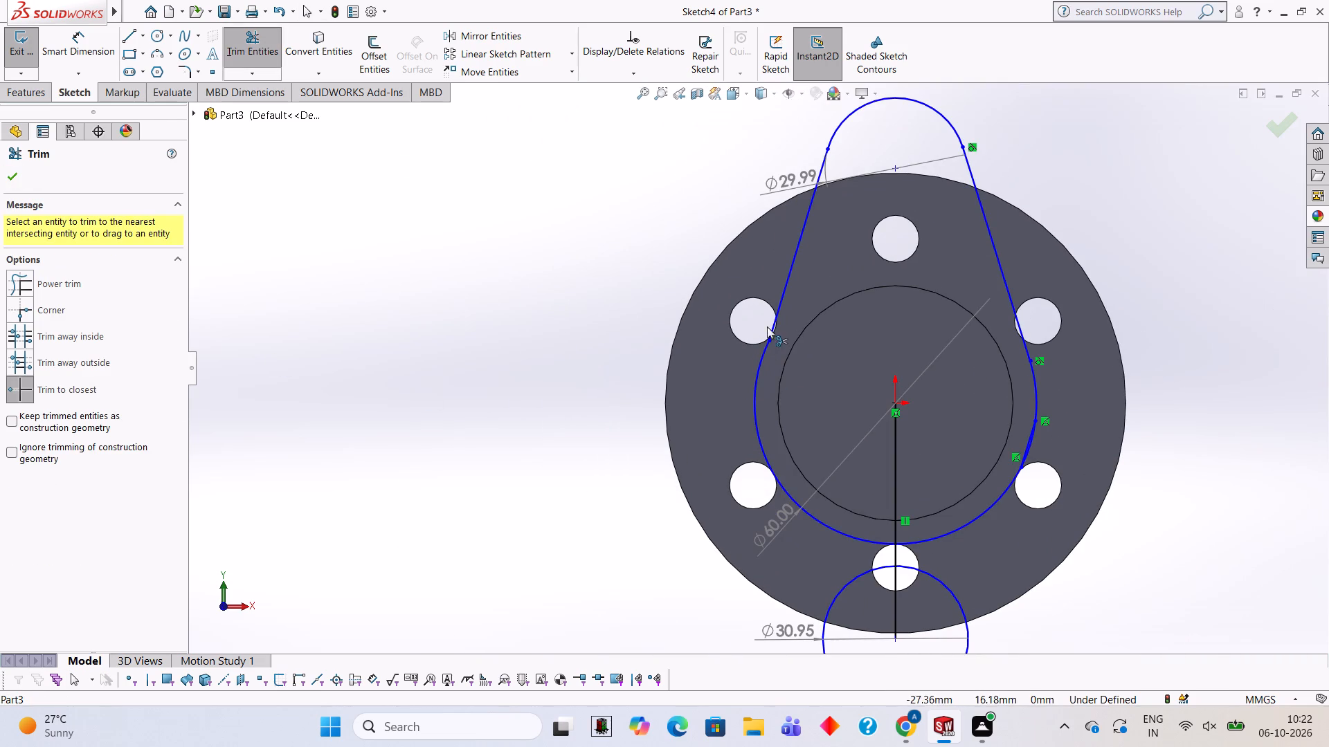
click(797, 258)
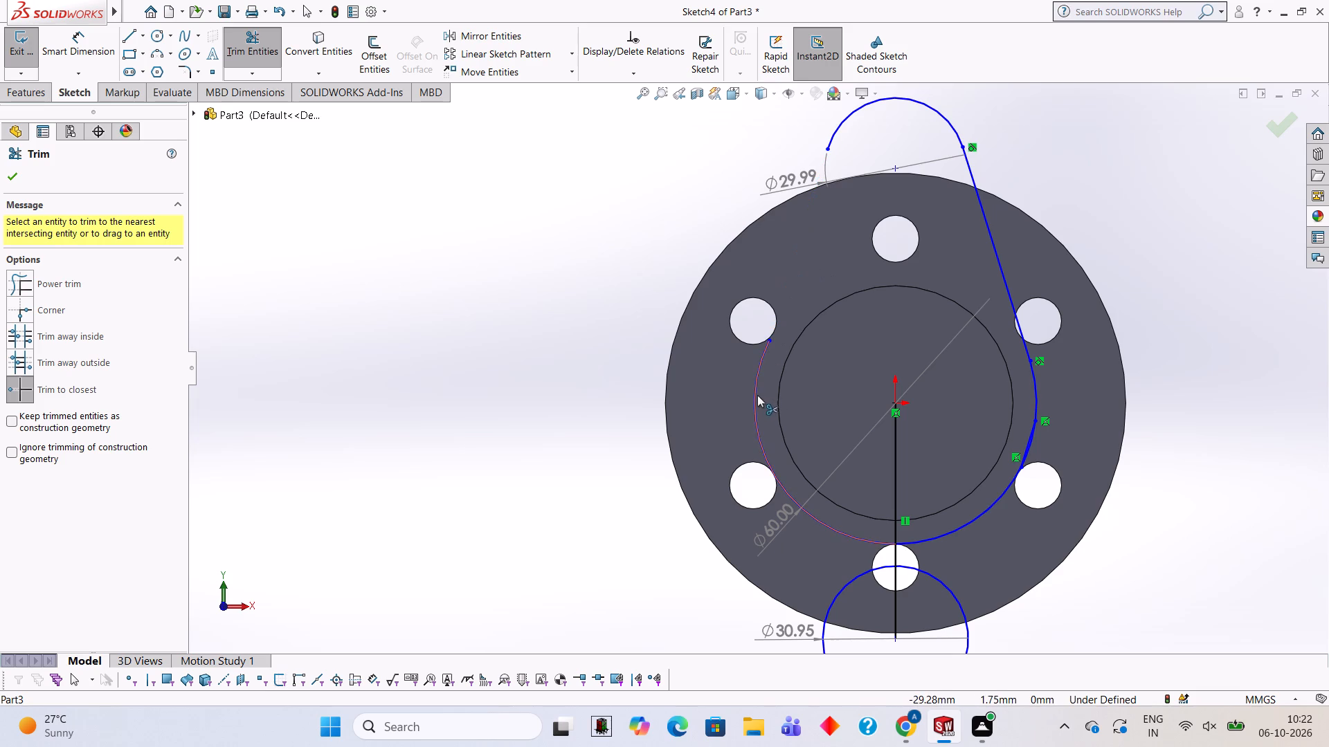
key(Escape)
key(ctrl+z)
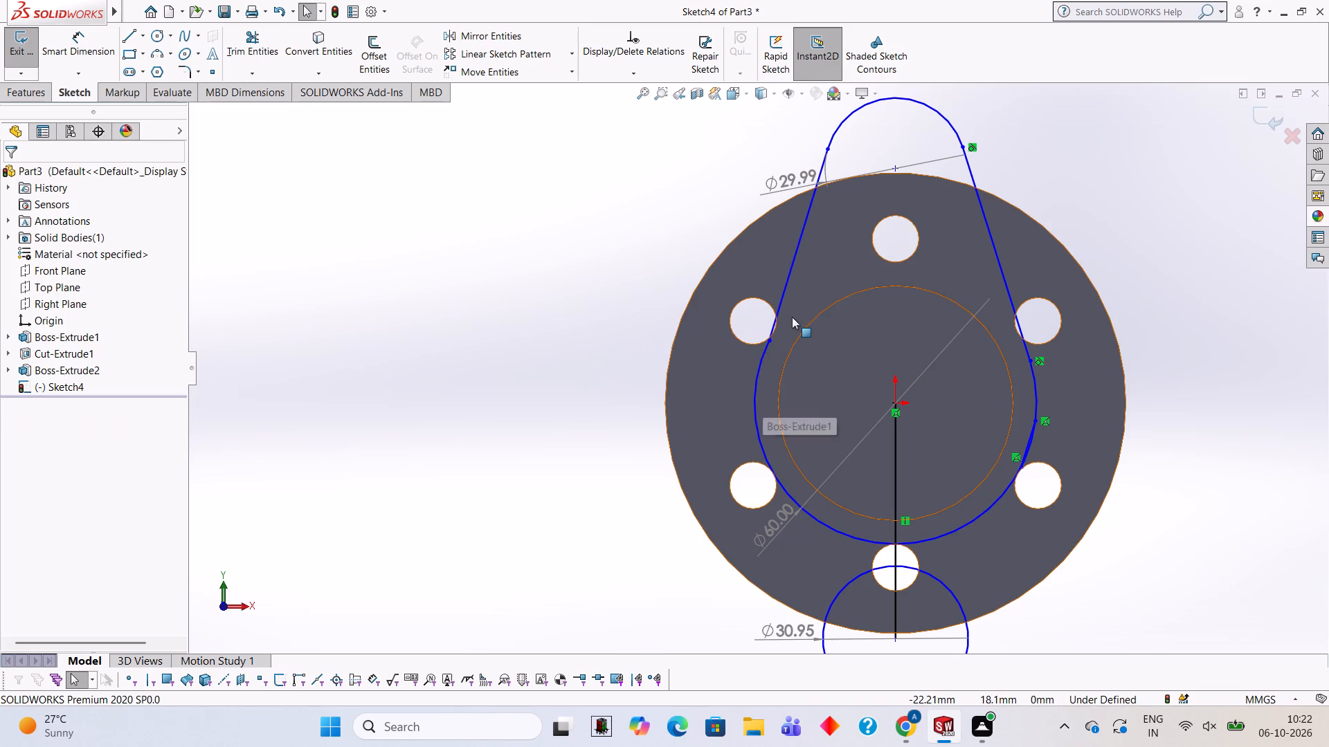
Make the upper-left side line tangent to the 60 mm arc.
click(797, 239)
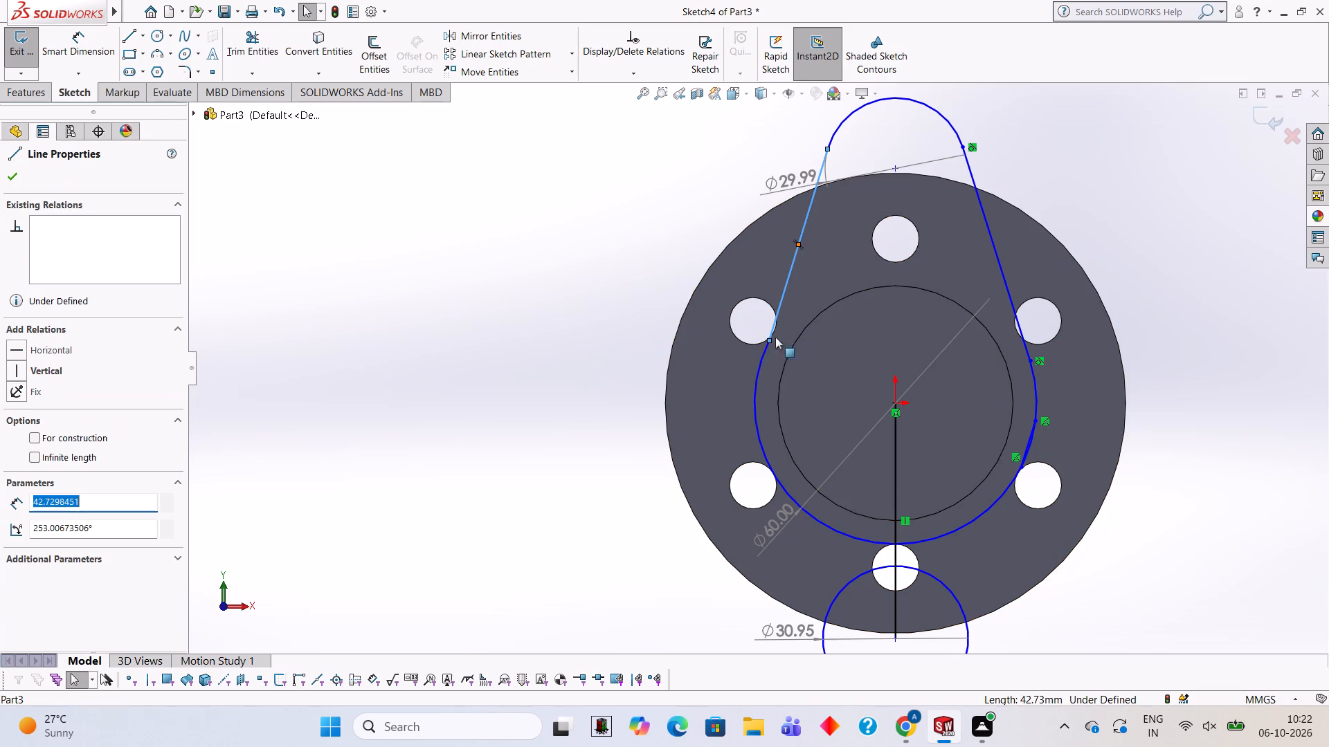
ctrl+click(762, 356)
ctrl+click(43, 420)
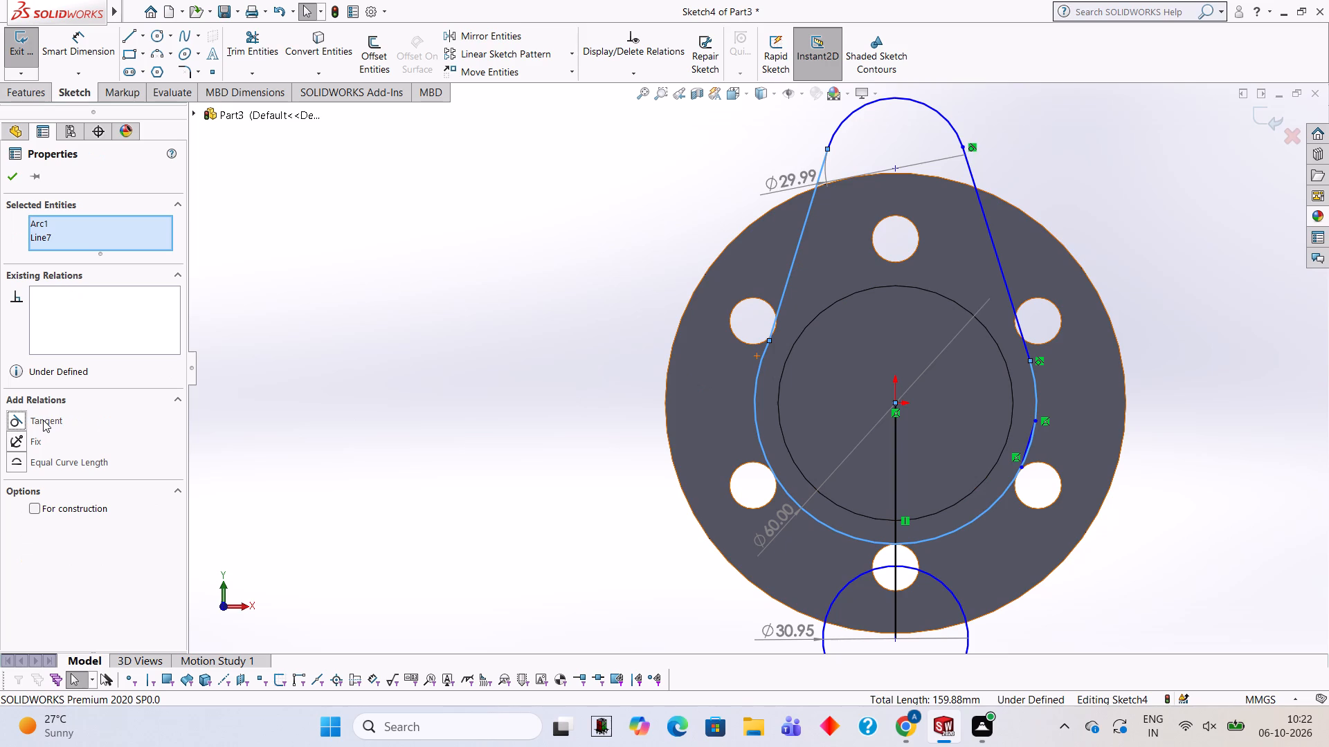
key(Escape)
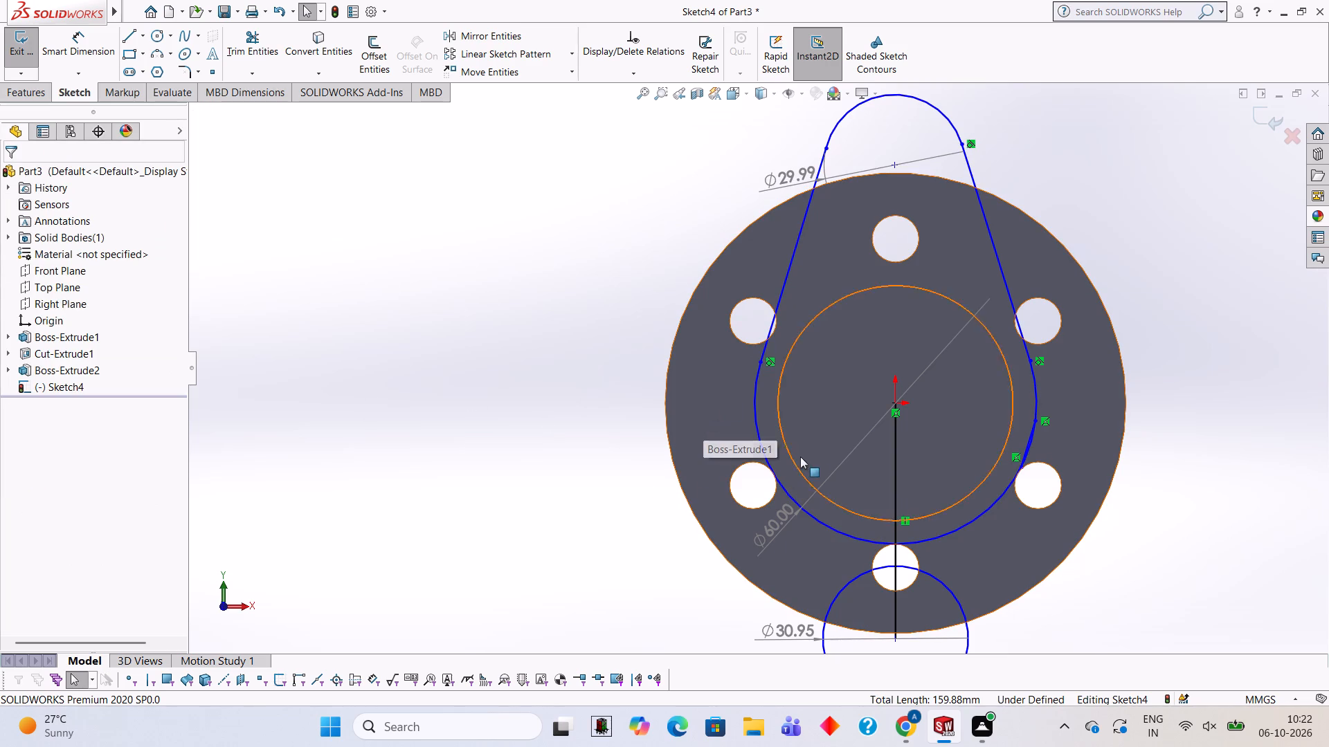
Delete the short leftover line stub on the lower-right side of the 60 mm arc.
scroll(809, 458, up, 3)
scroll(802, 444, down, 2)
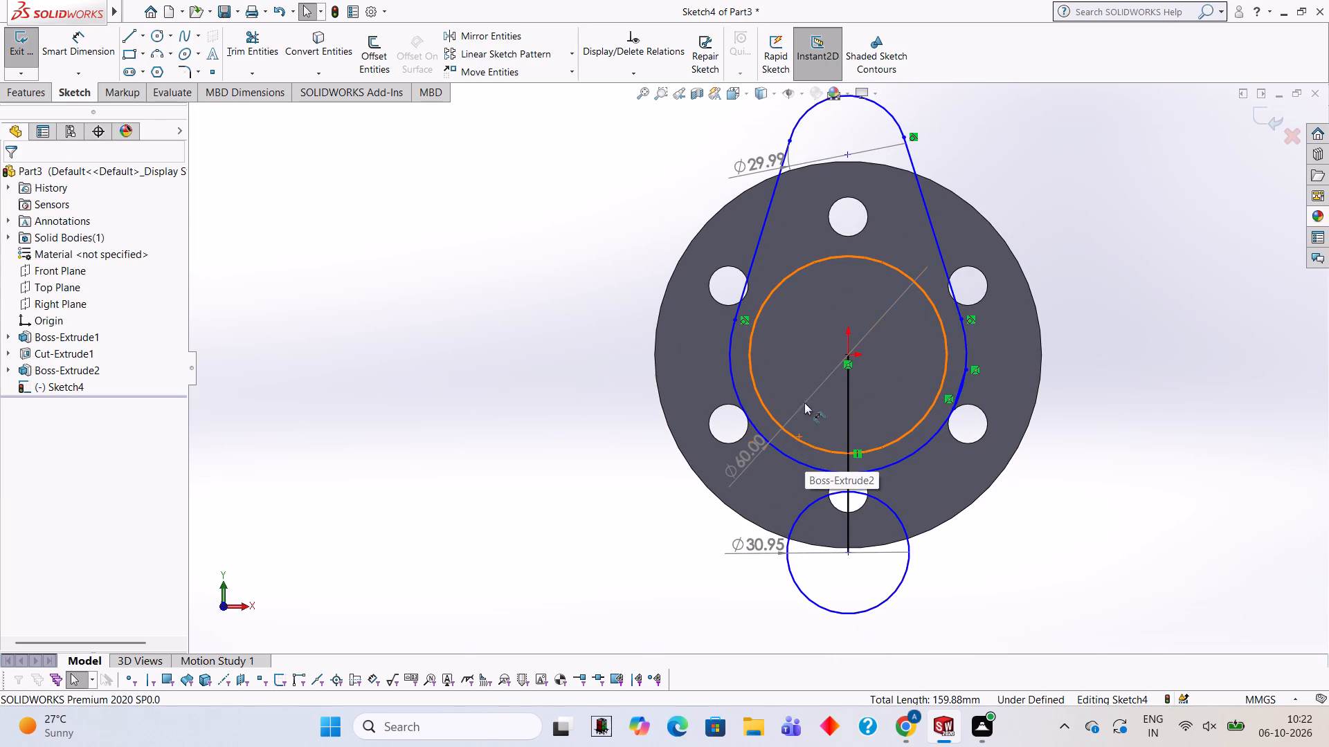
scroll(929, 360, down, 1)
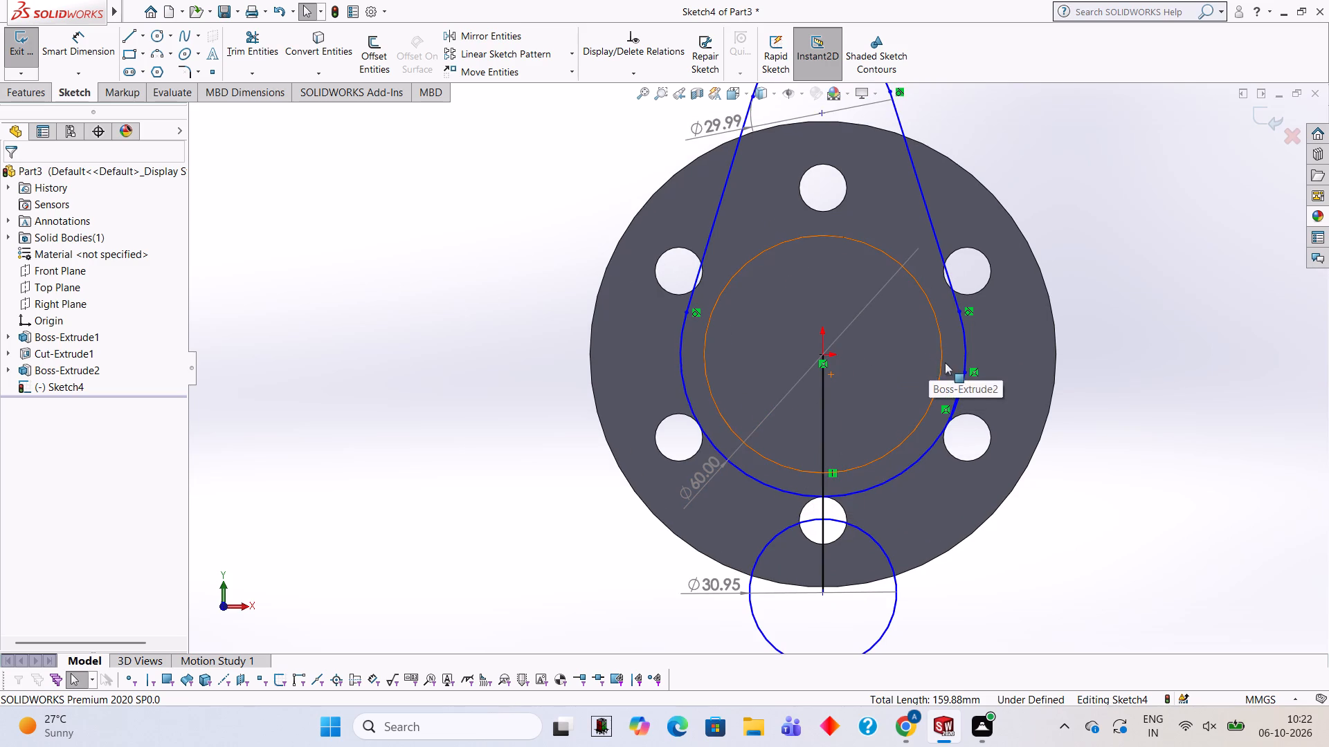
scroll(972, 392, down, 5)
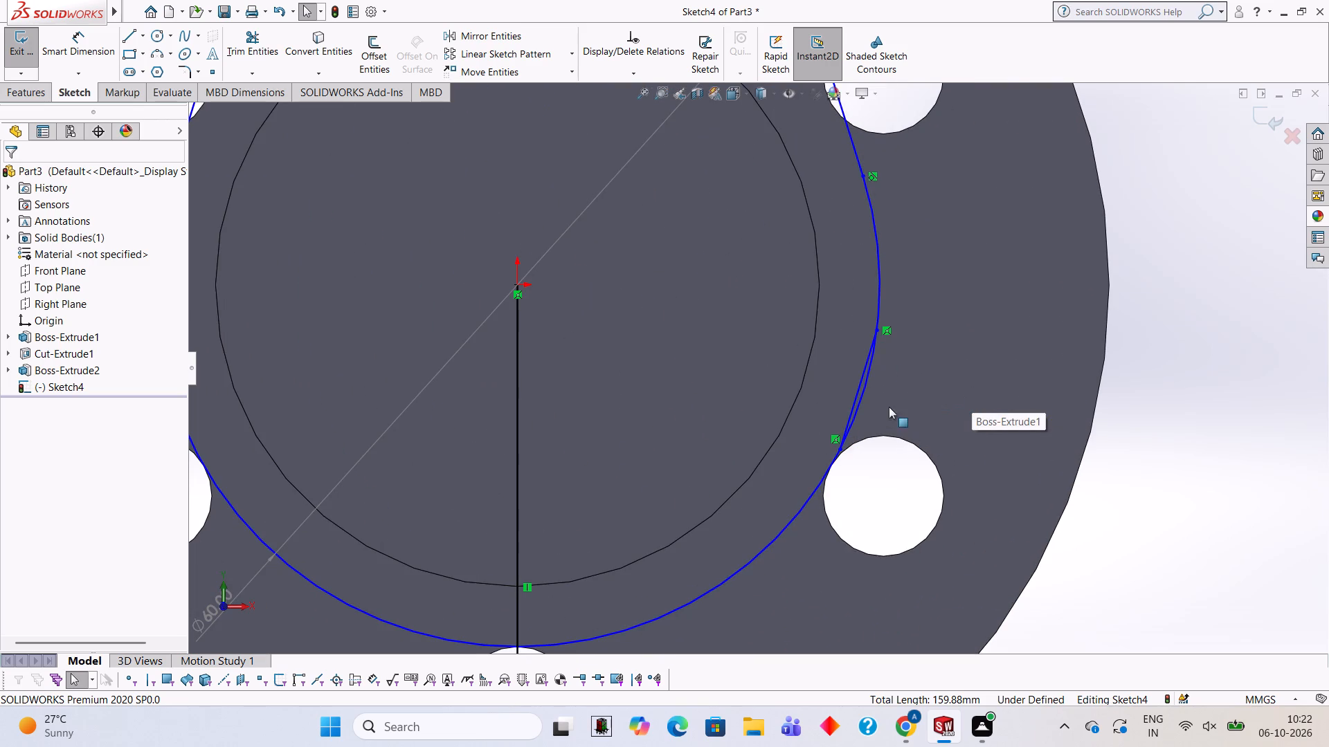
click(858, 386)
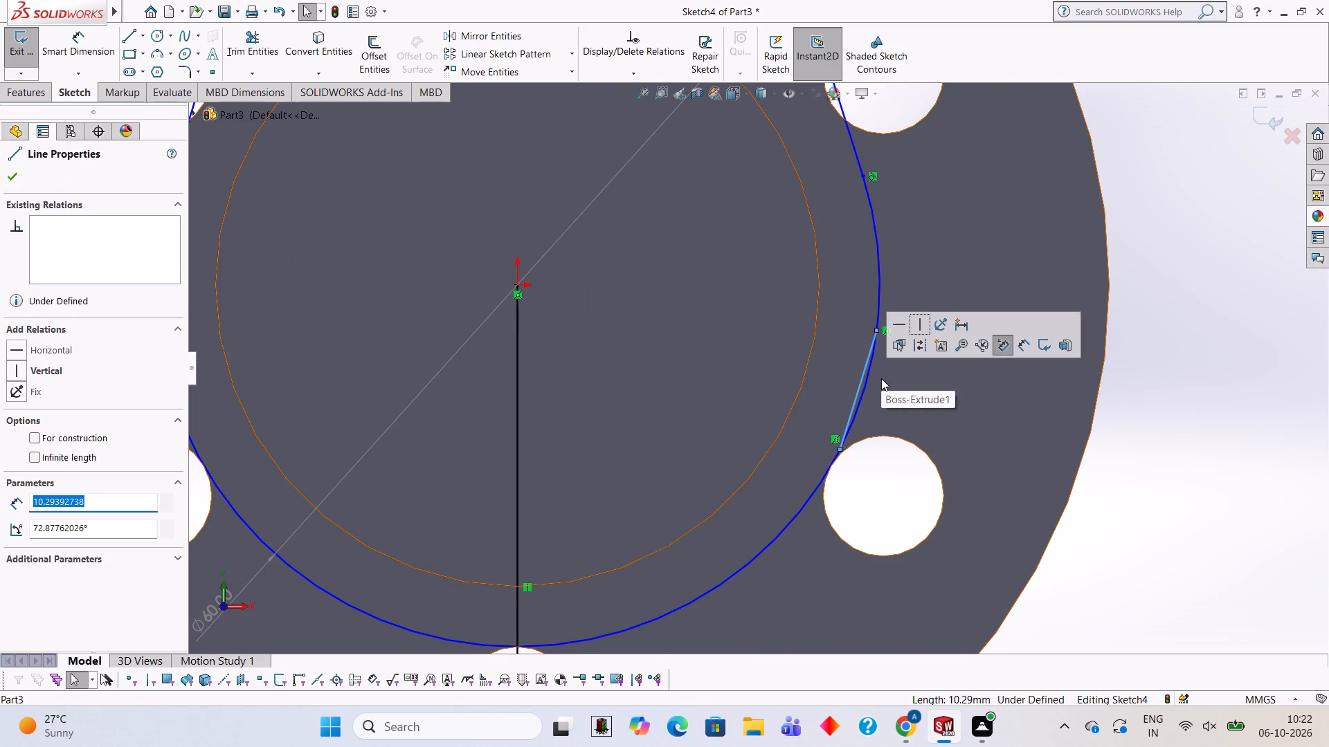
key(Delete)
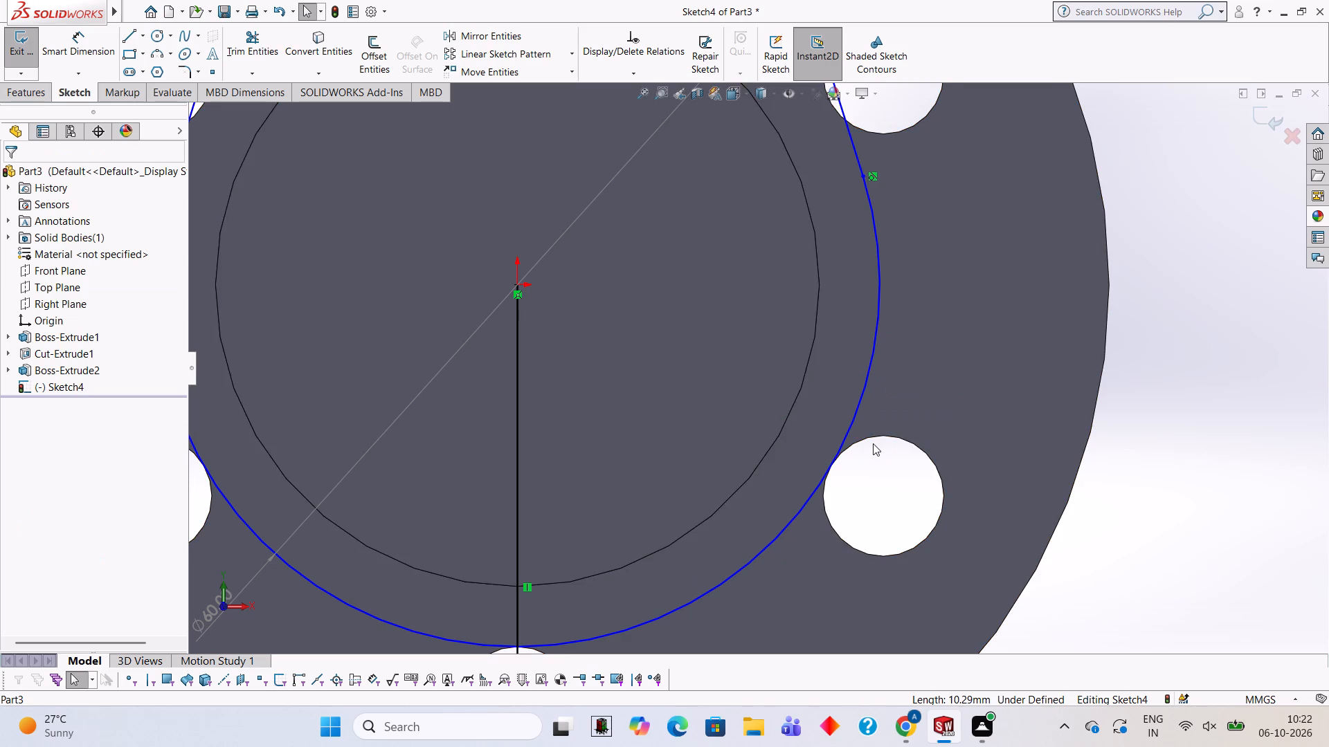
Sketch two side lines from the lower circle up to the 60 mm arc, about 48 mm long on the left and 53 mm on the right.
scroll(786, 382, up, 3)
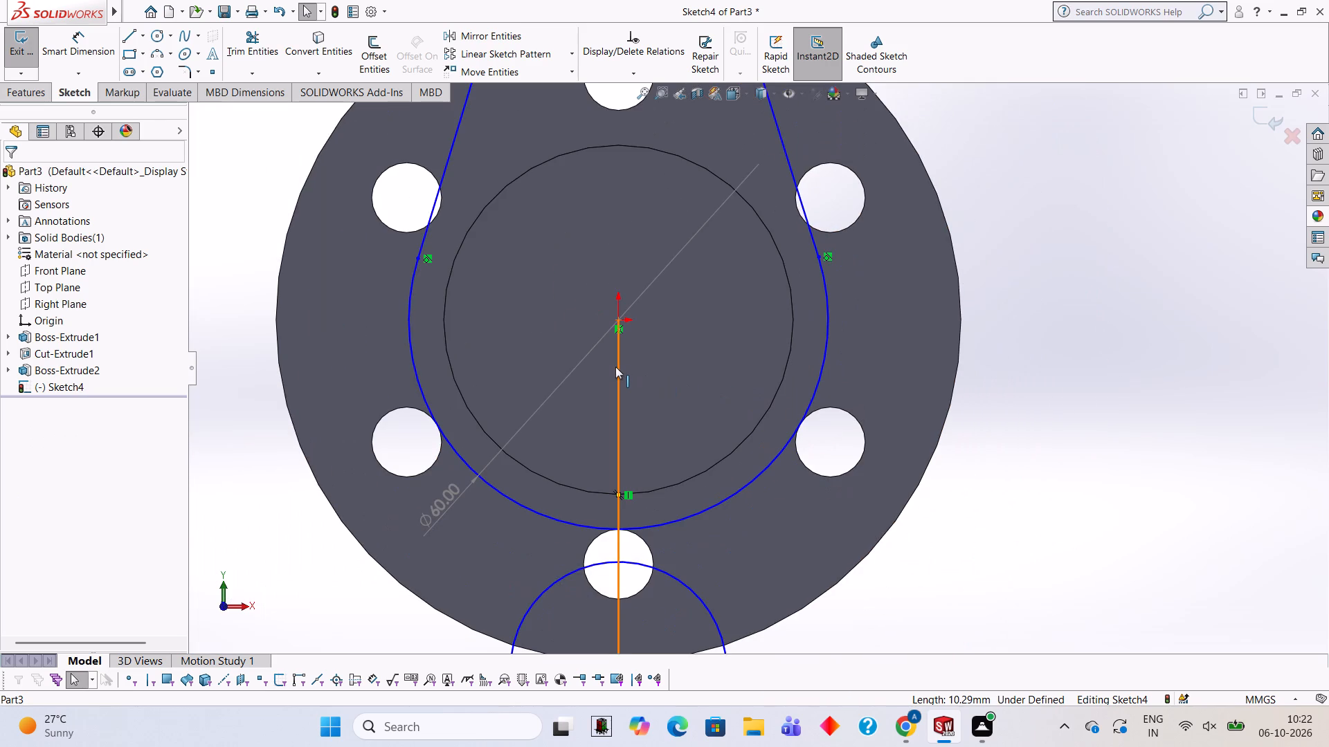
scroll(745, 384, up, 1)
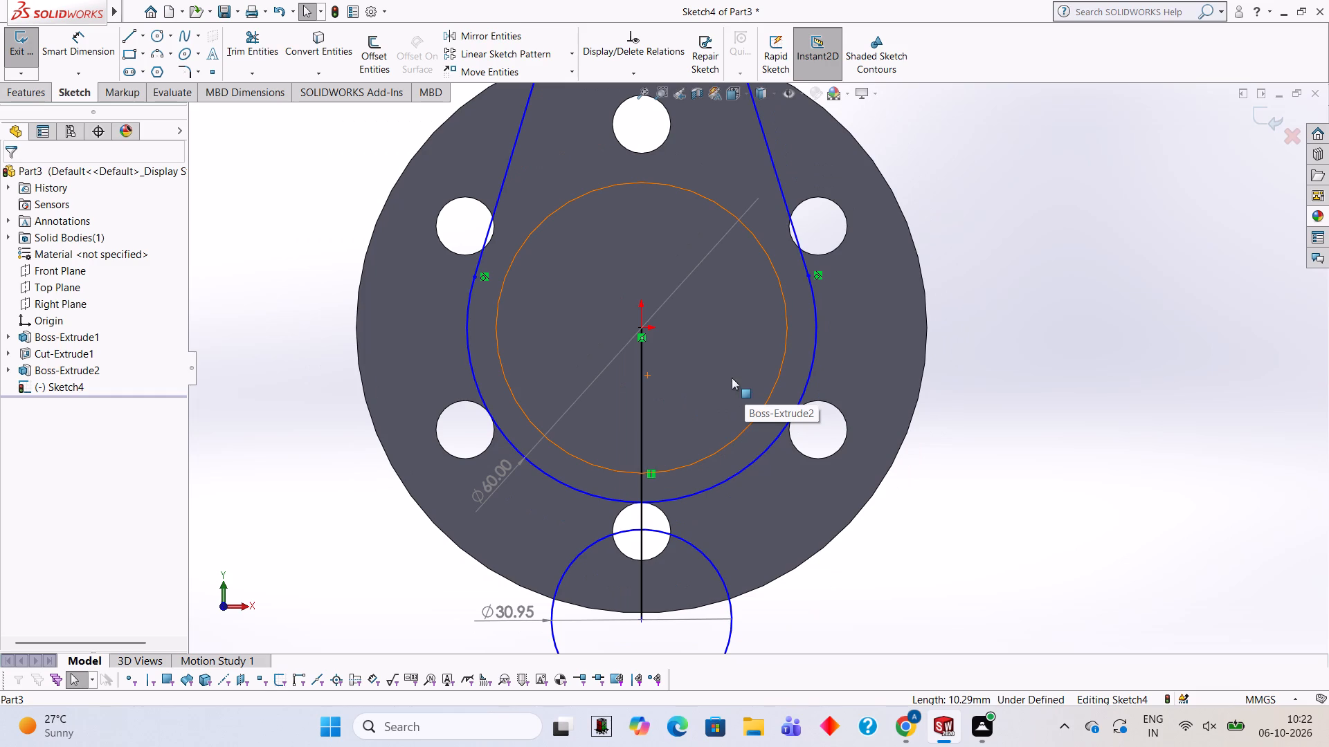
scroll(833, 383, up, 2)
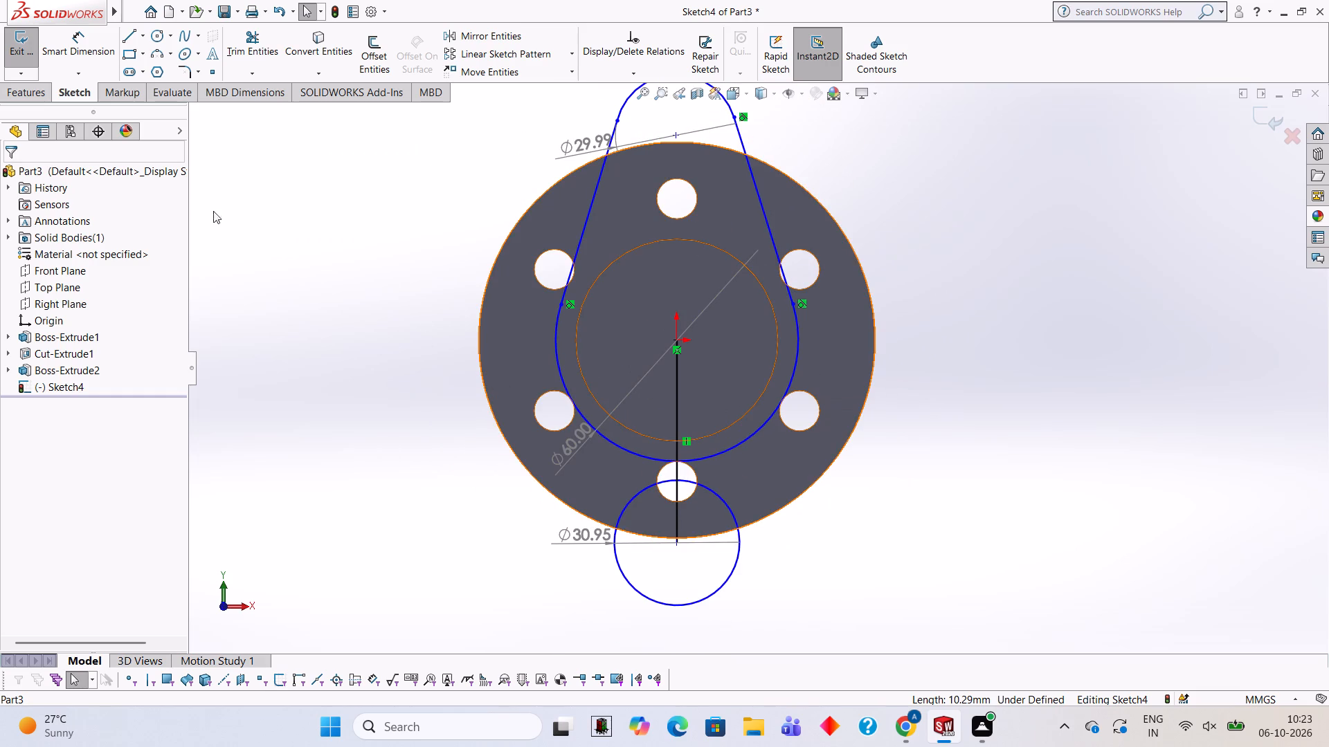
click(129, 35)
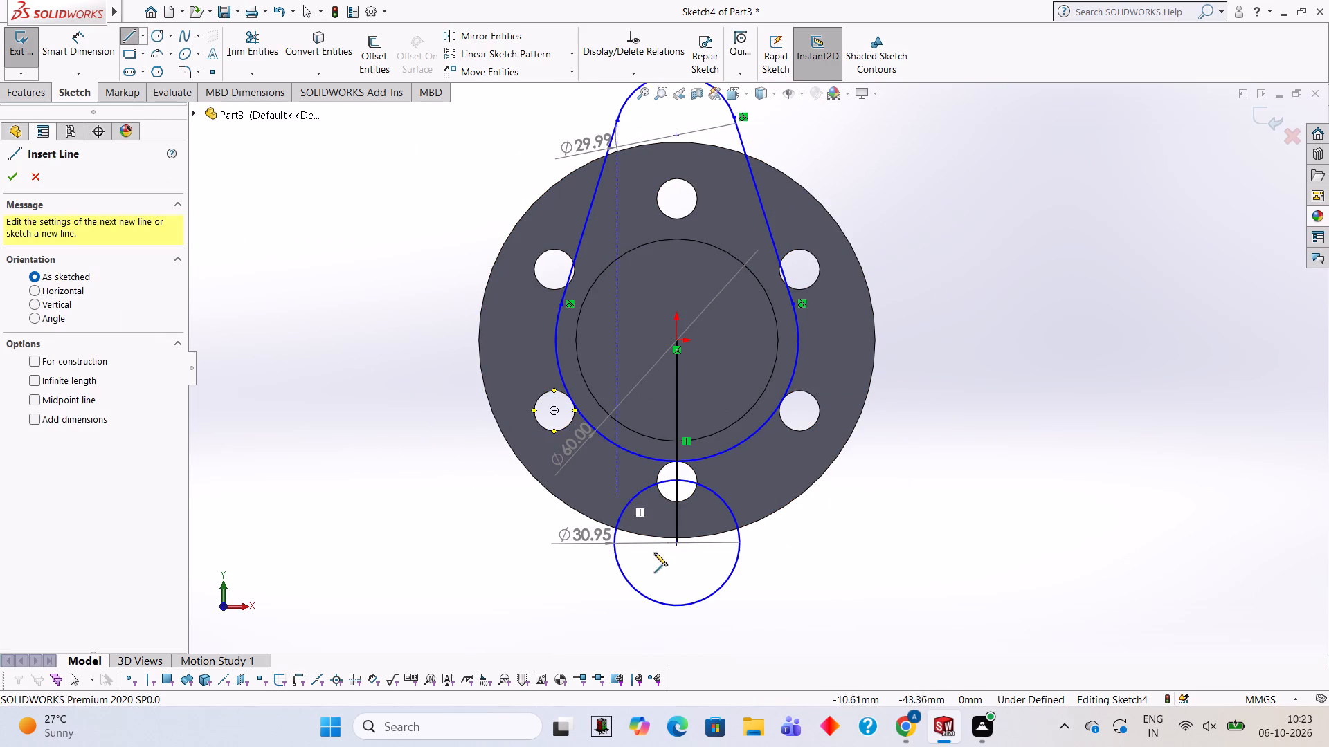
click(618, 562)
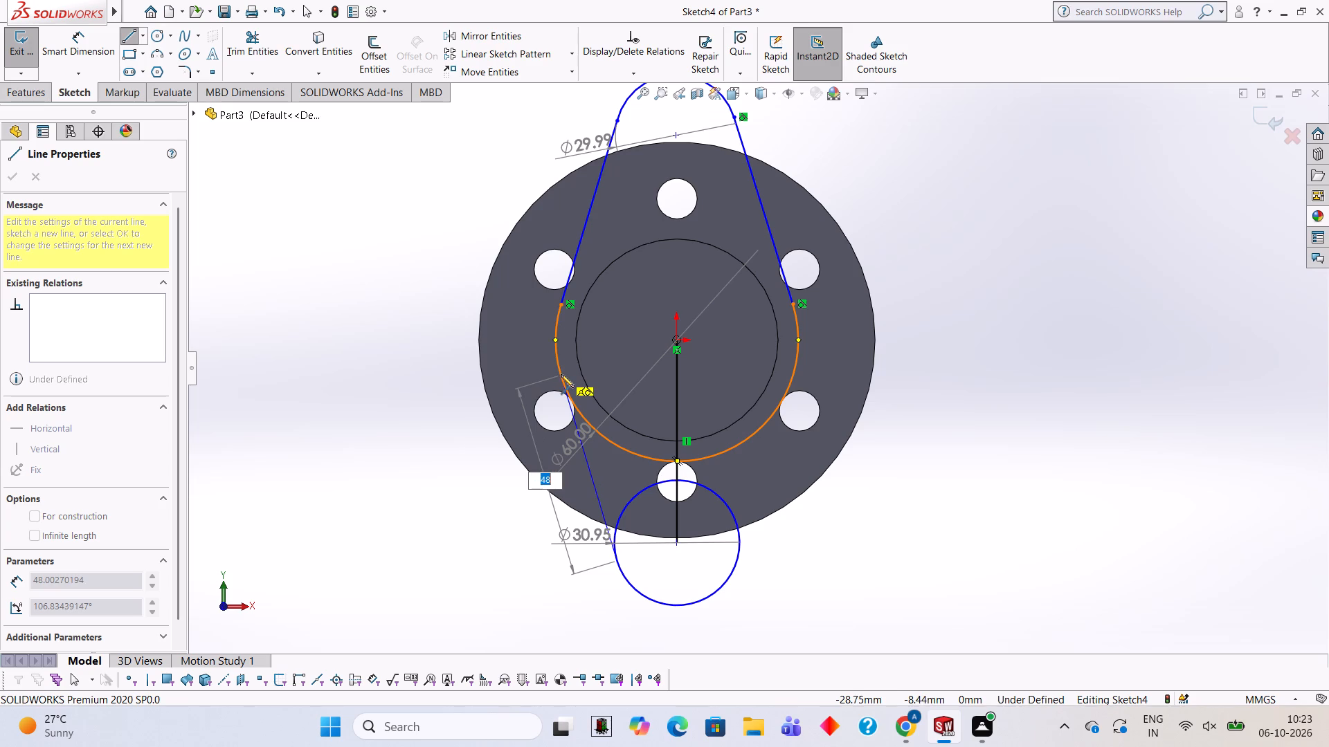
click(559, 371)
key(Escape)
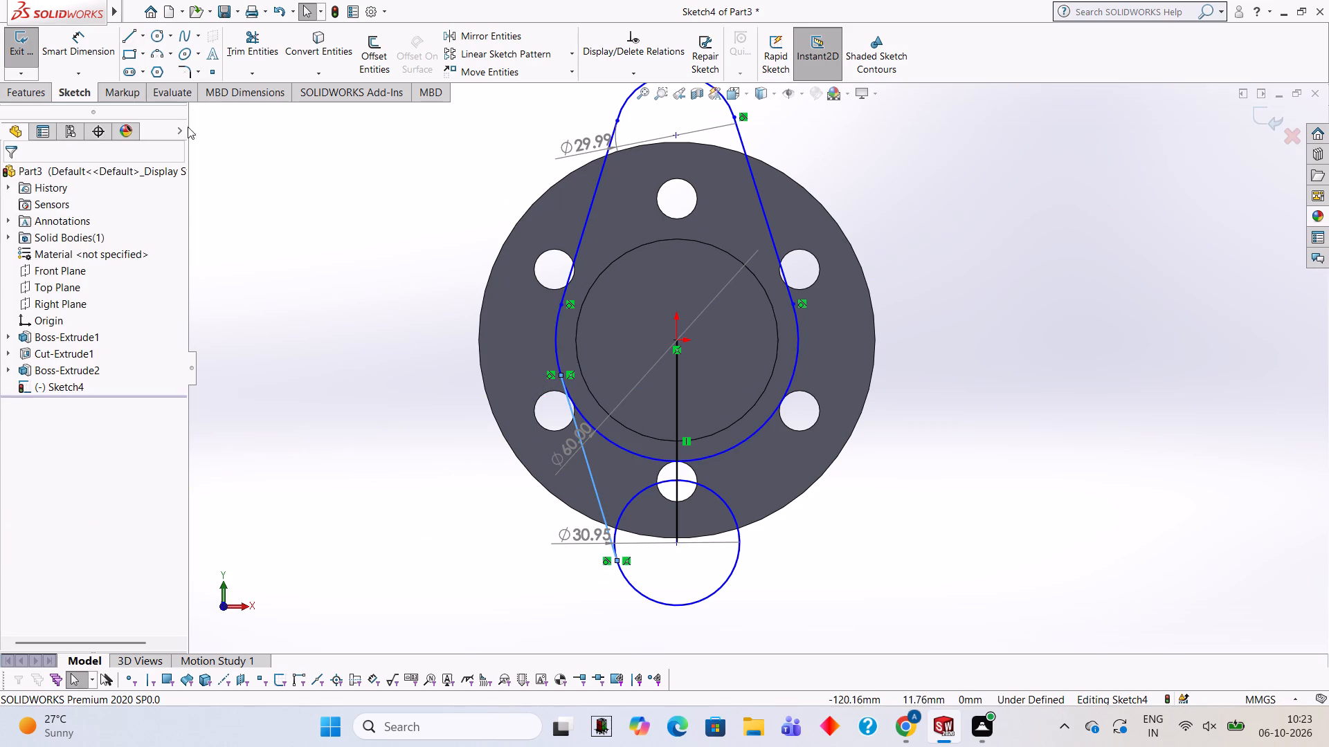
click(134, 39)
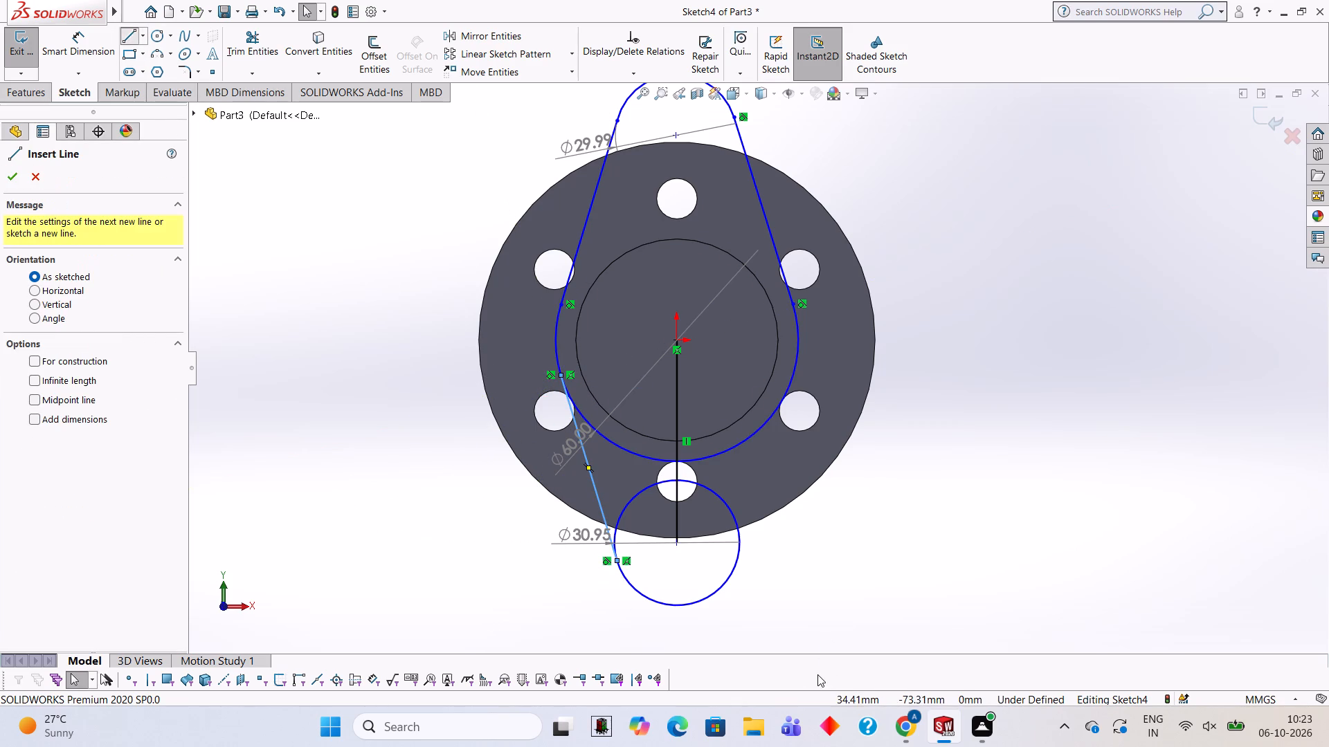
click(738, 563)
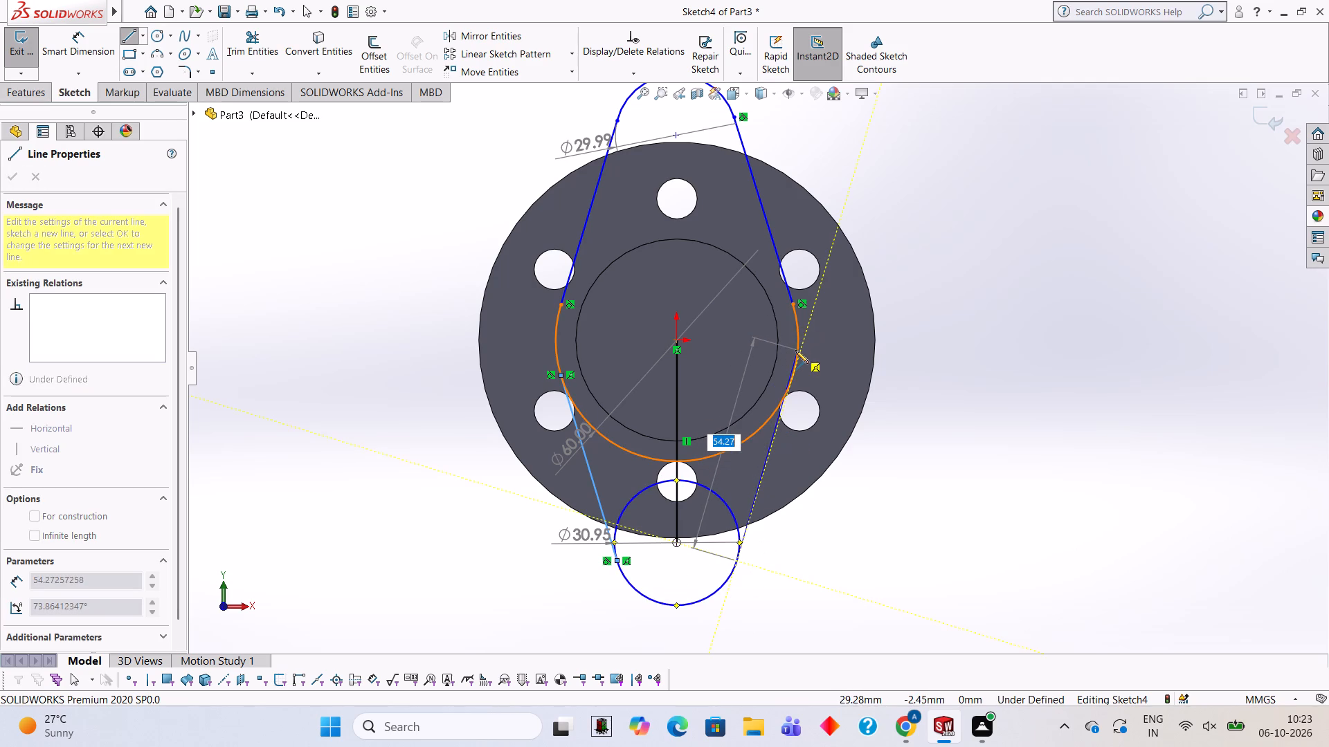
click(799, 358)
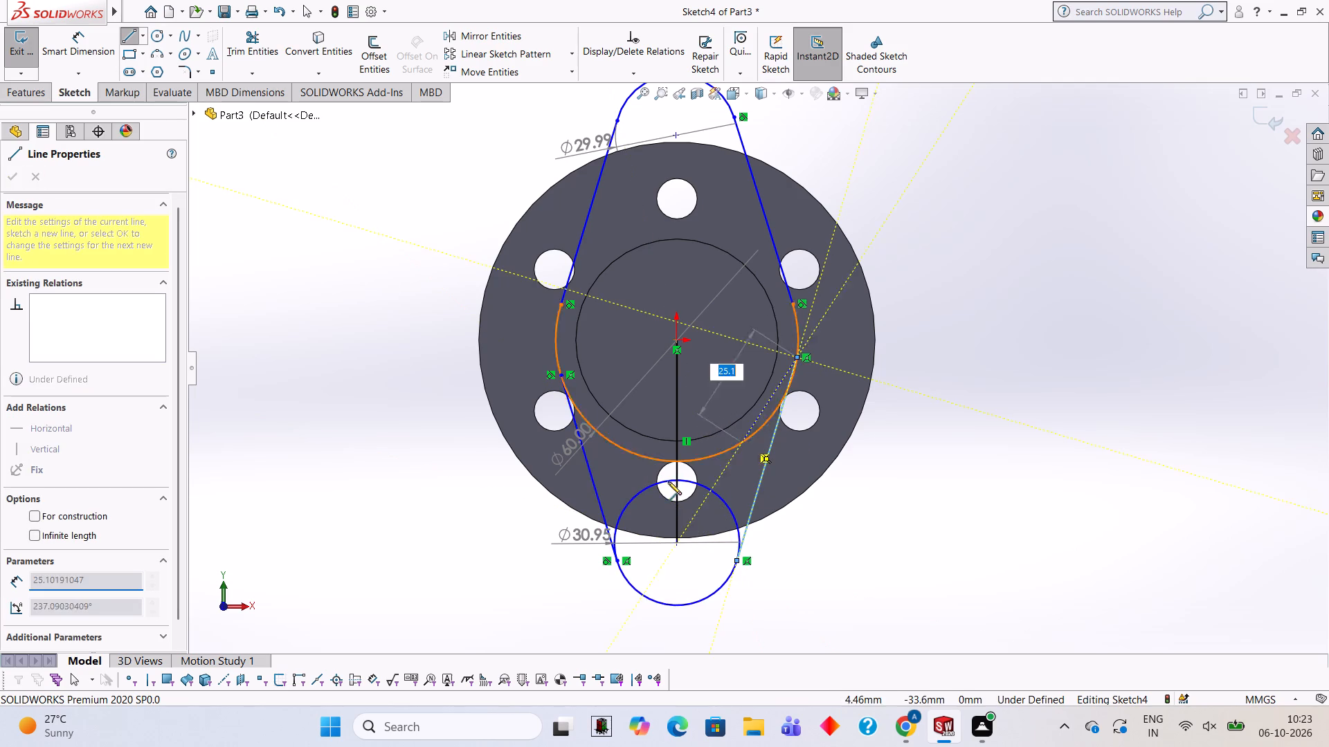
key(Escape)
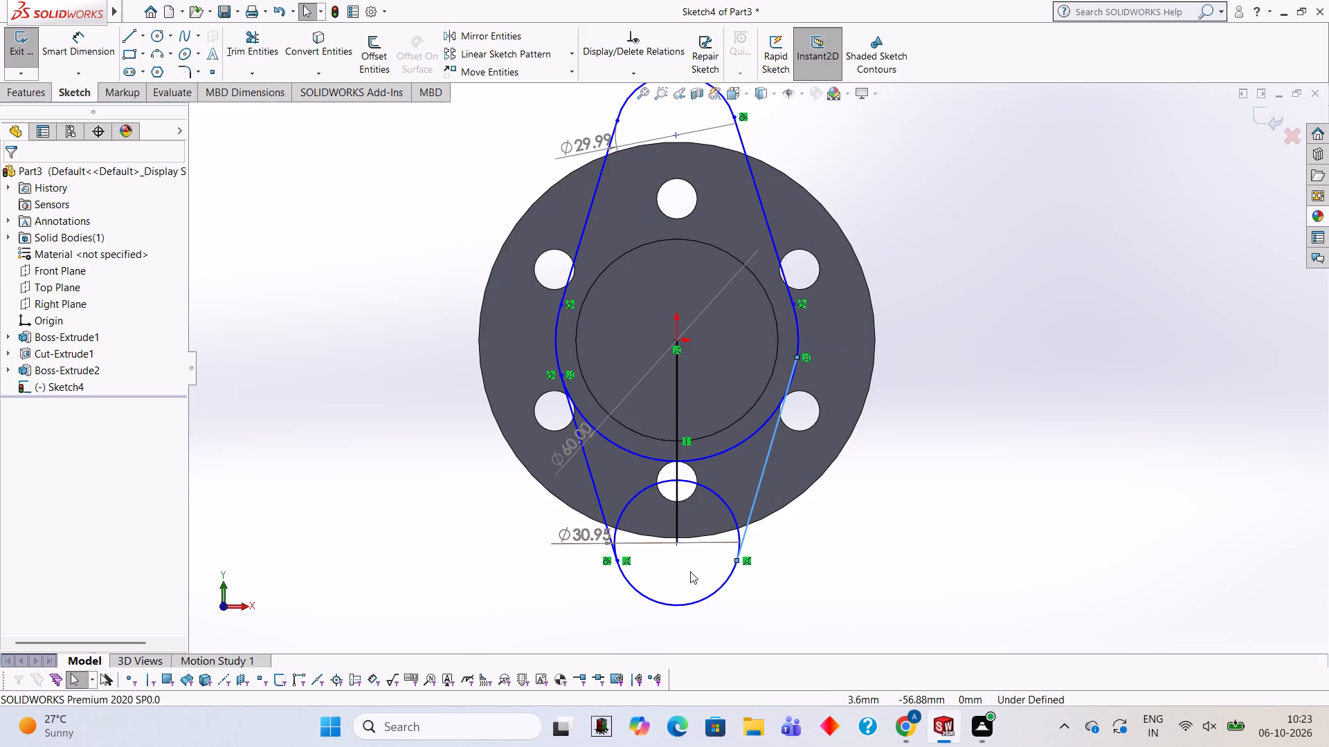
Apply tangent relations between the lower circle and each of the two lower side lines.
click(589, 474)
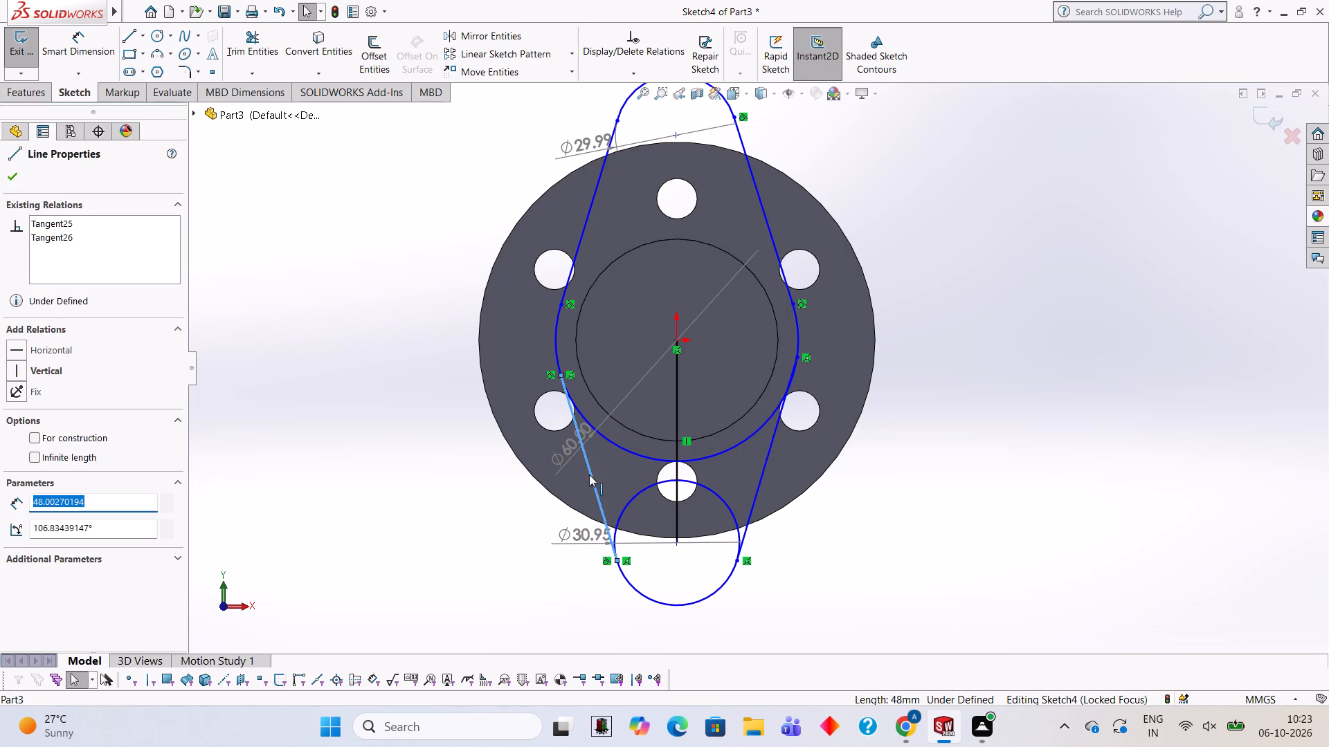
ctrl+click(622, 508)
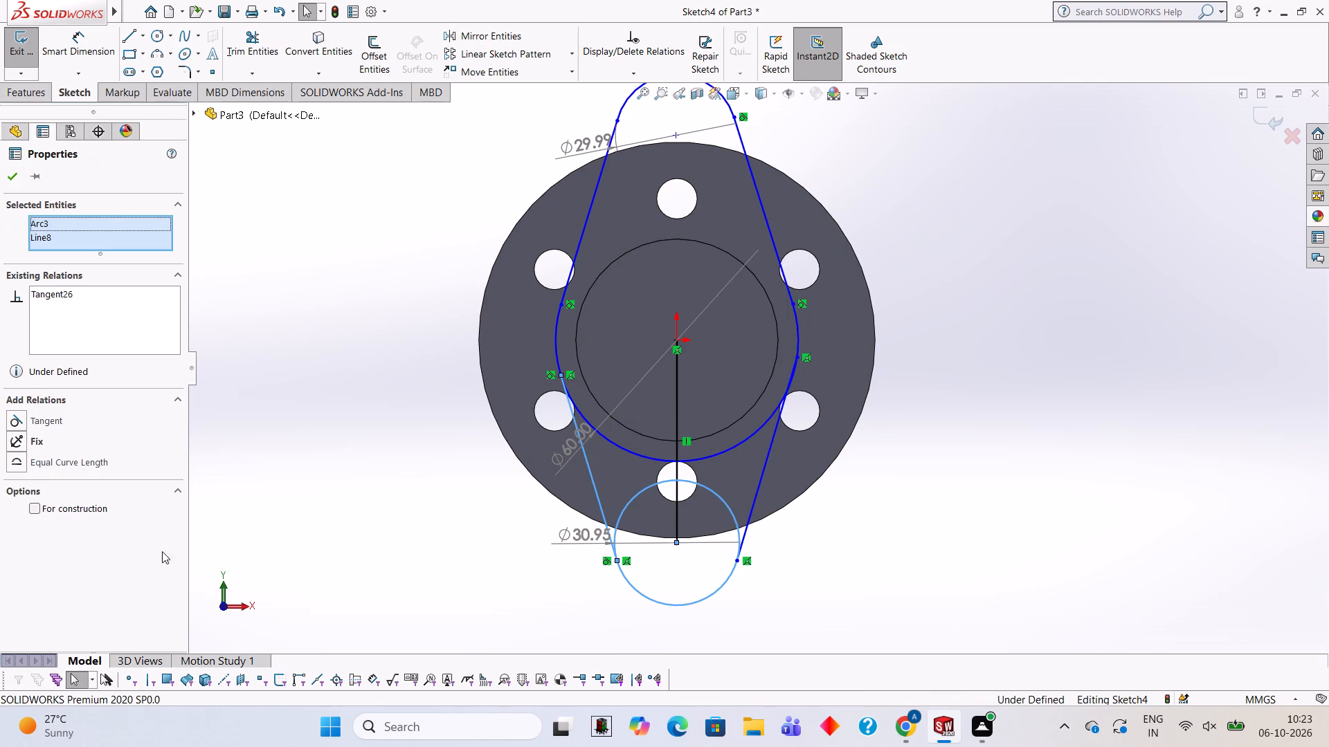
ctrl+click(62, 418)
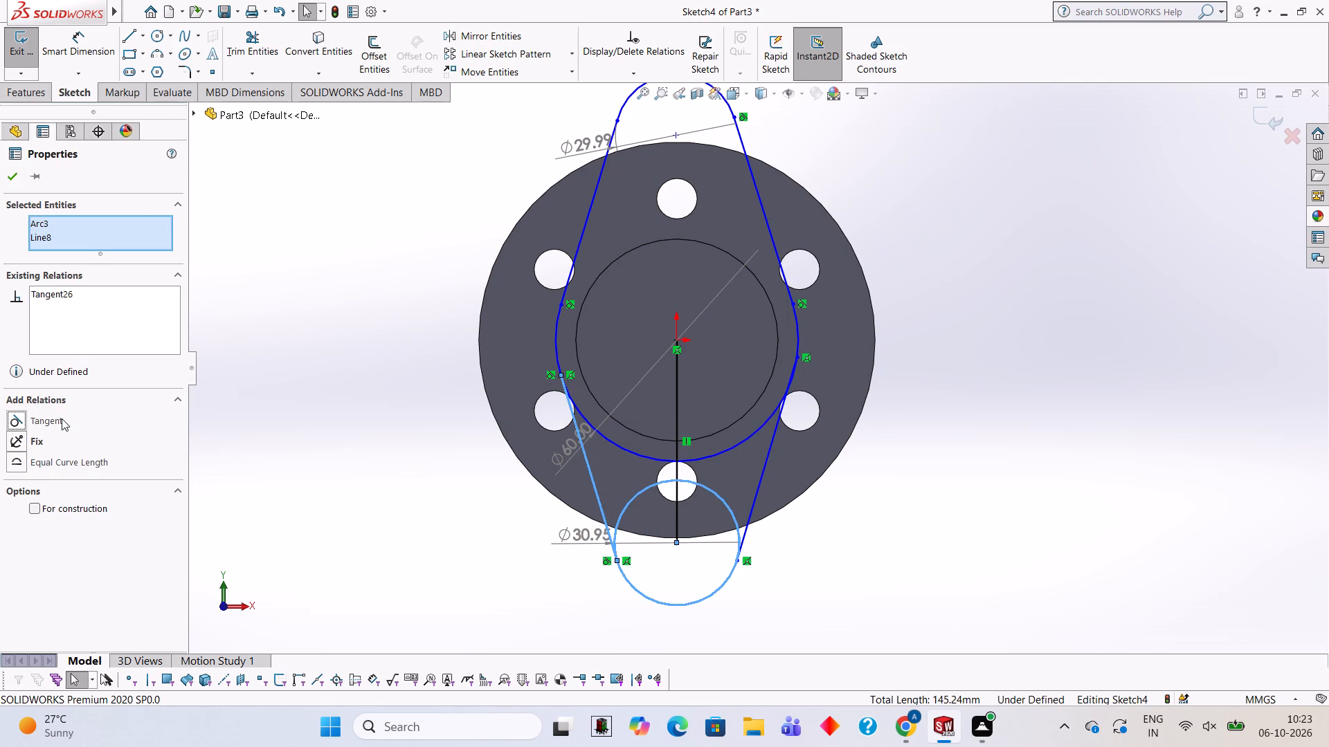
ctrl+click(62, 418)
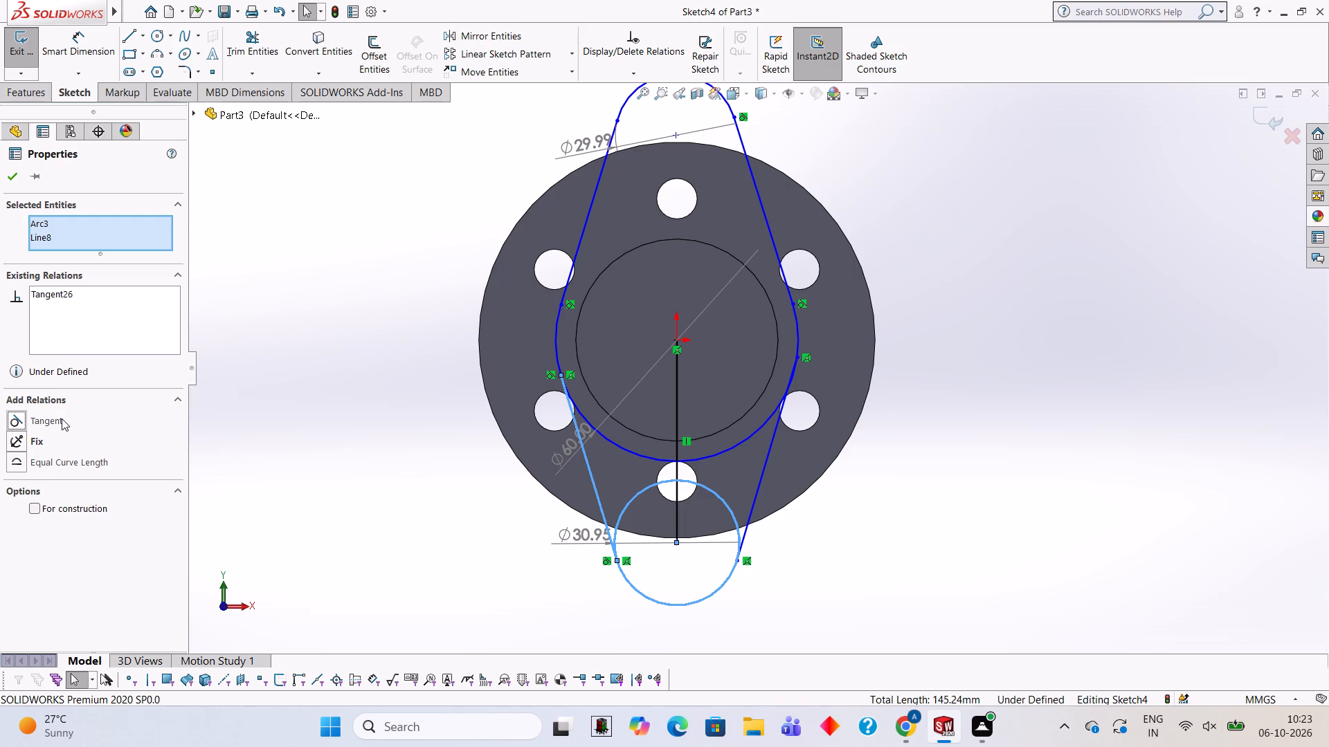
click(62, 418)
key(Escape)
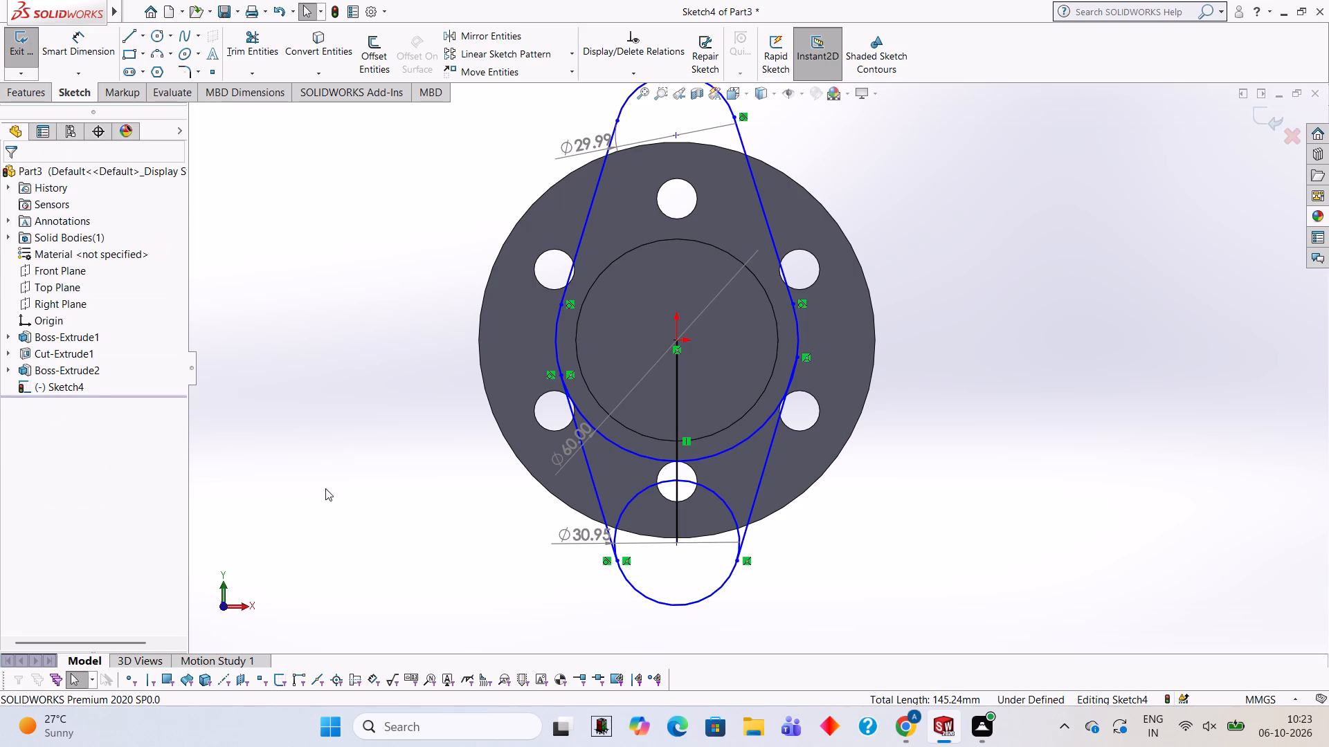
click(757, 492)
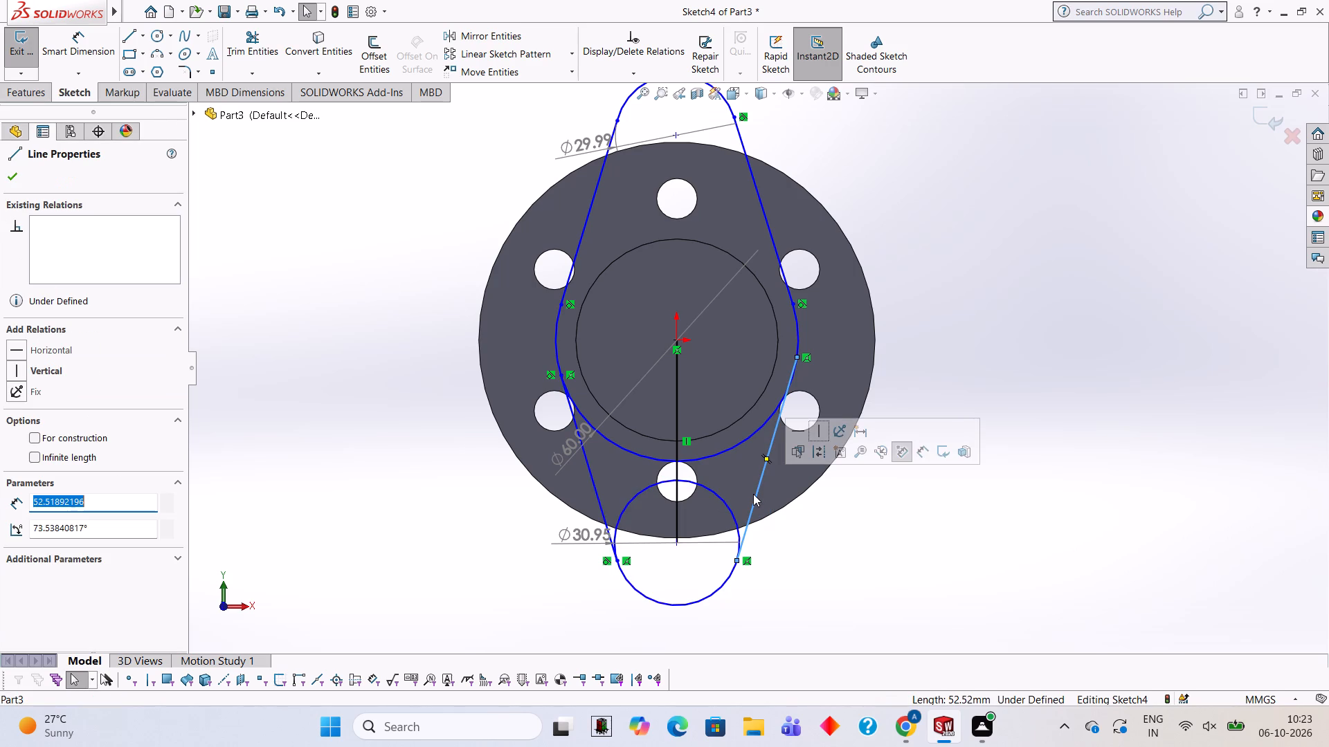
ctrl+click(725, 583)
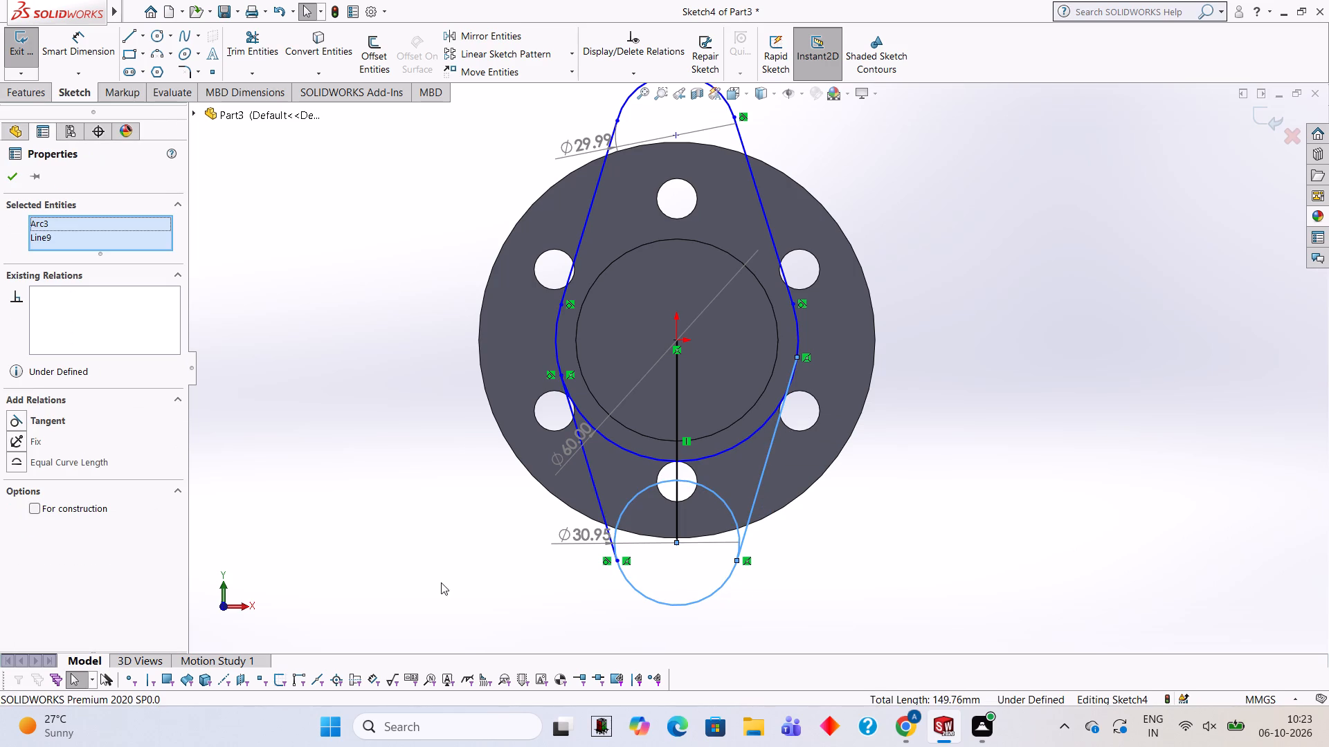
ctrl+click(49, 414)
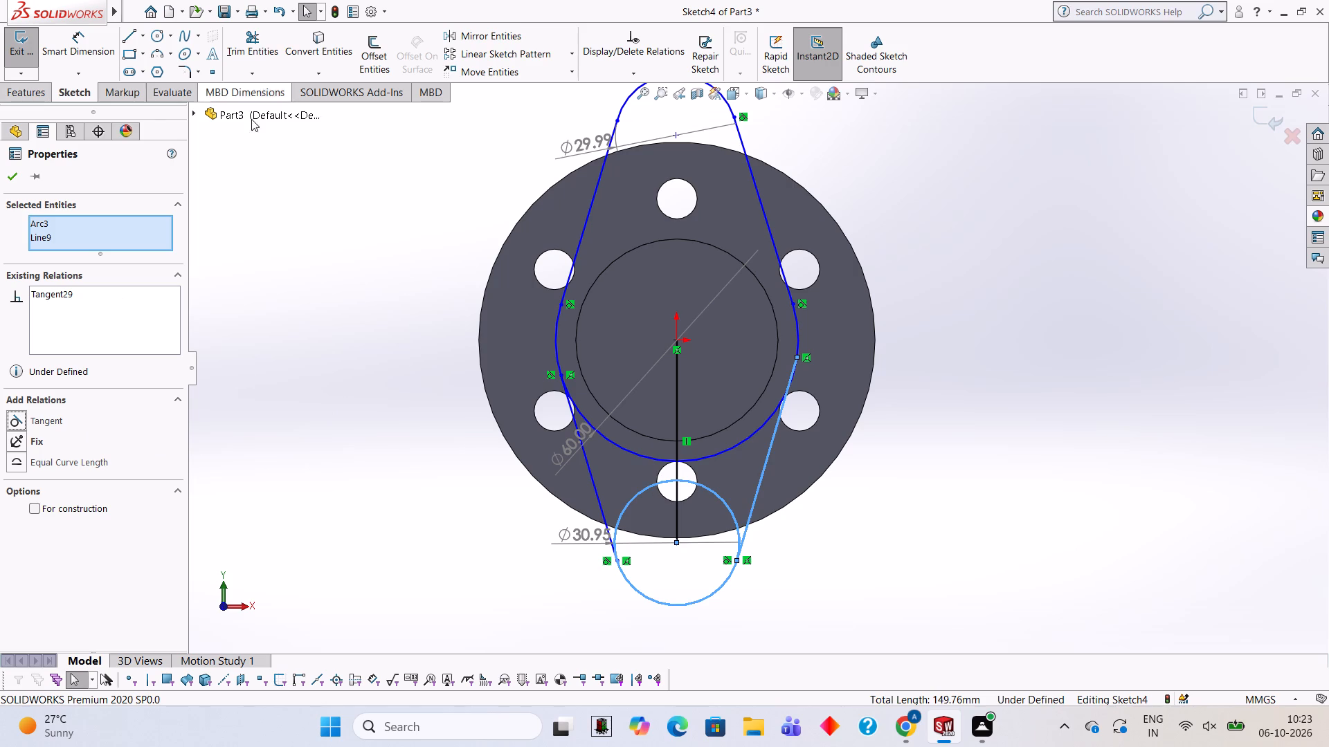
Trim the lower circle's inner arc, the lower part of the 60 mm circle, and its leftover arc beside the lower-right side line.
click(242, 41)
click(716, 492)
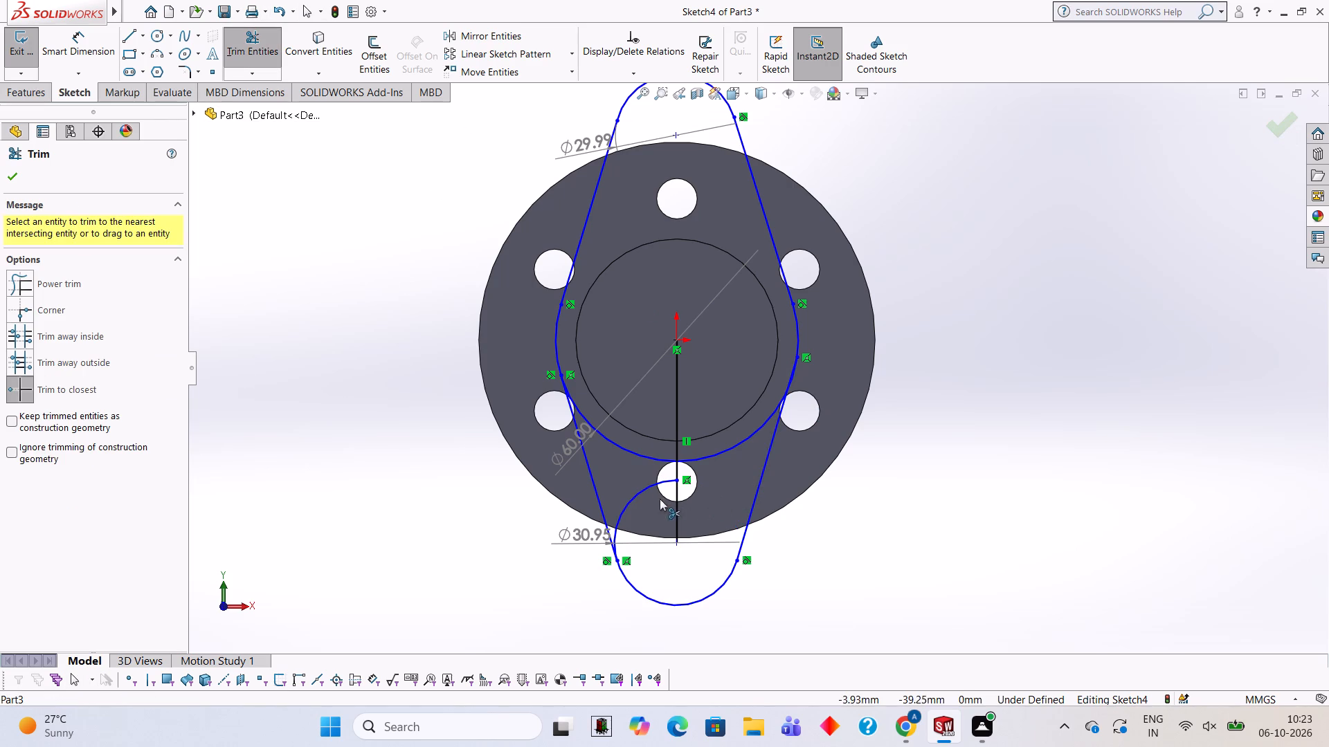
click(640, 490)
click(709, 459)
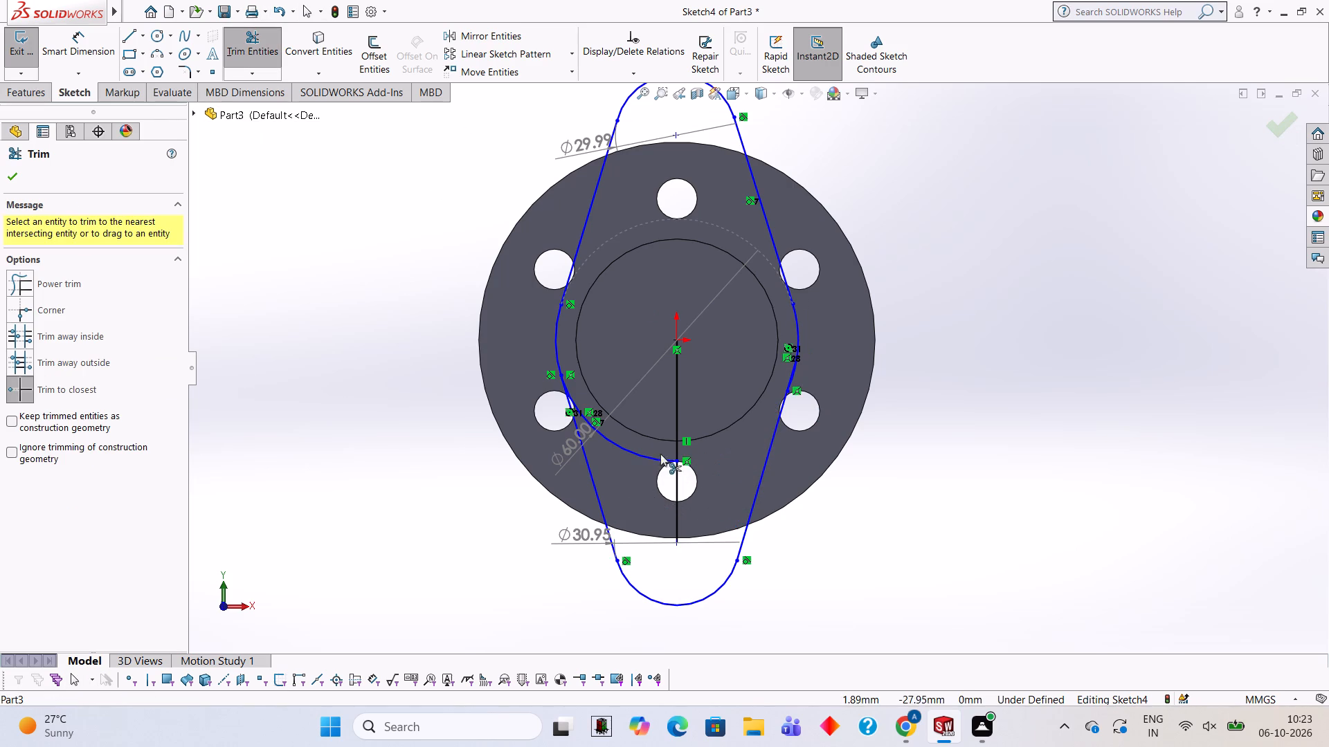
click(637, 455)
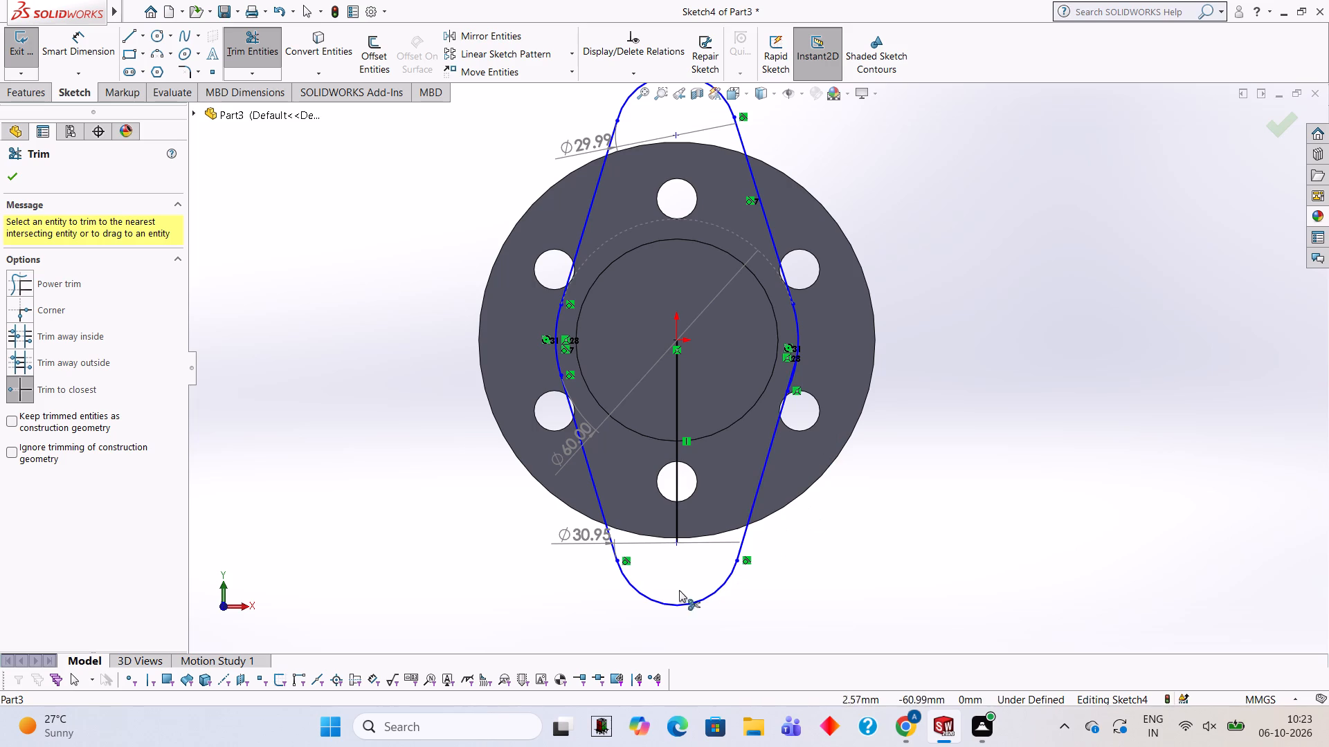
scroll(801, 367, down, 9)
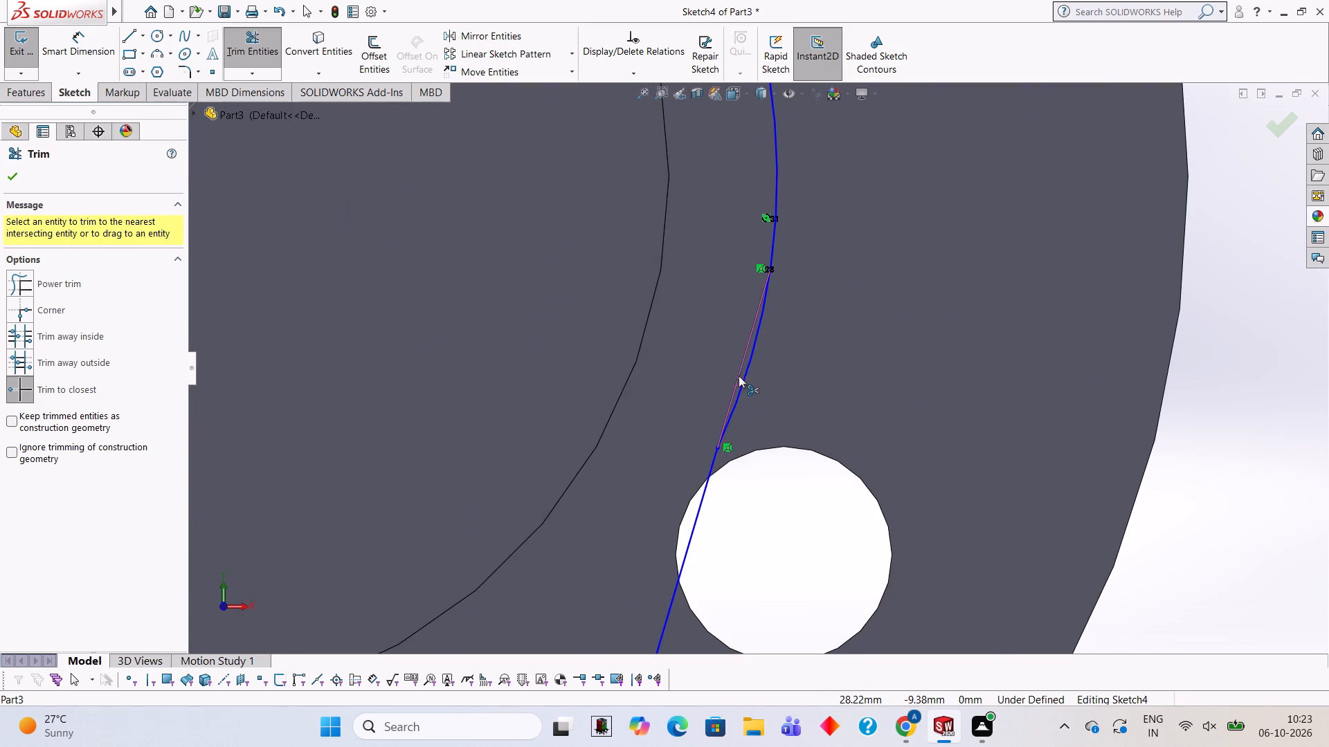
click(749, 371)
Make the lower-right side line tangent to the right-hand 60 mm arc.
scroll(750, 367, up, 4)
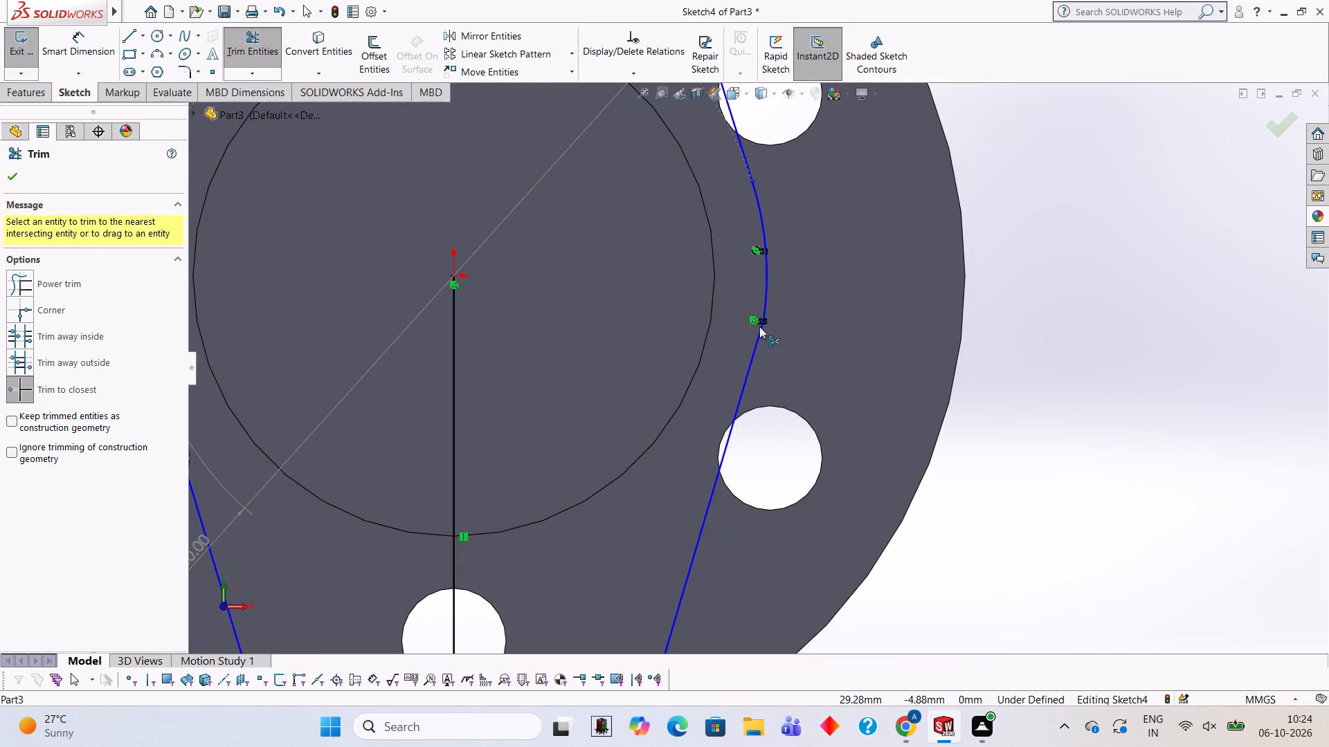
scroll(762, 326, up, 1)
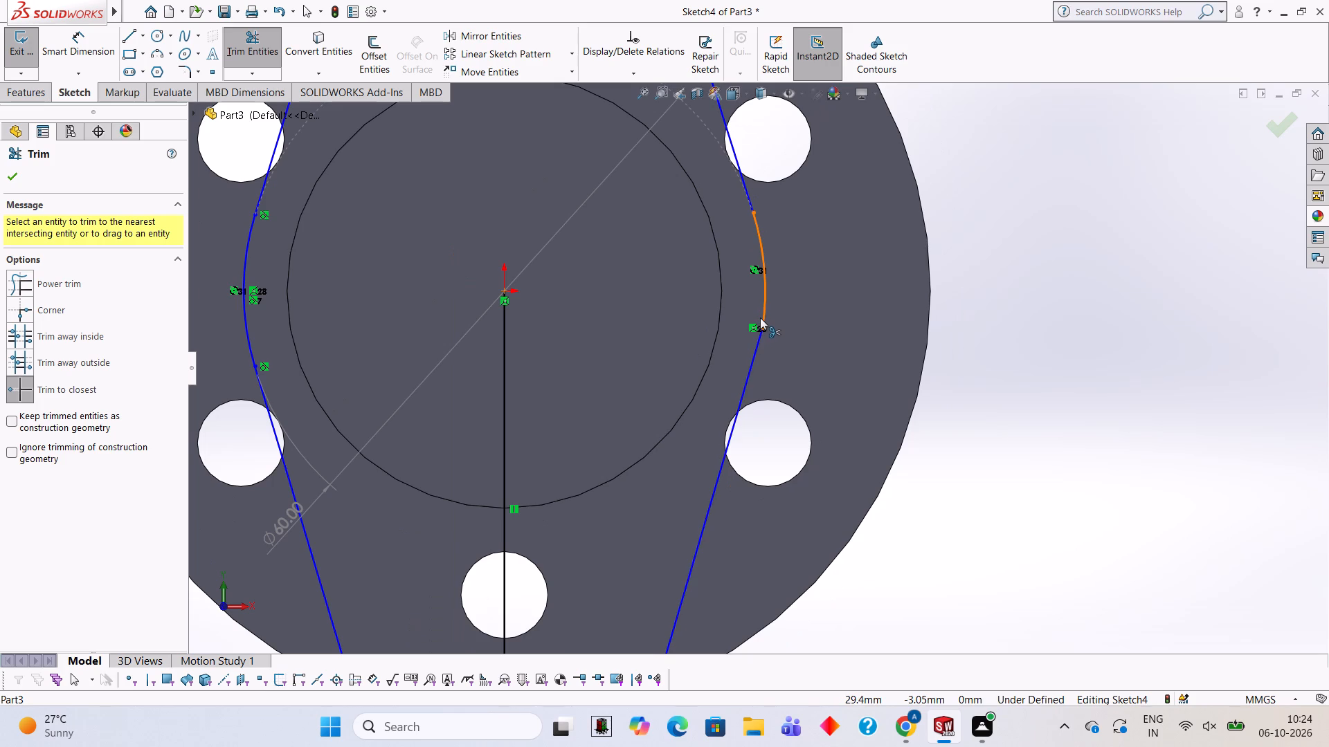
scroll(625, 341, up, 3)
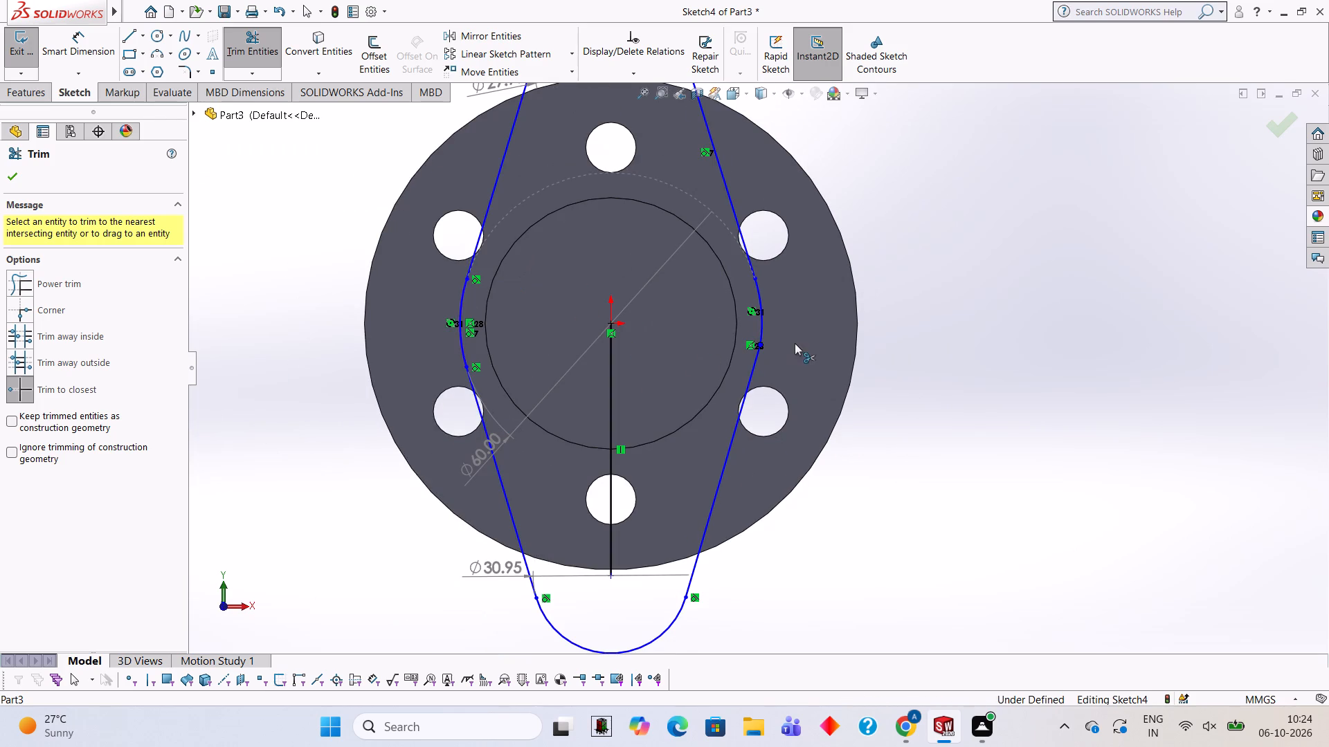
scroll(744, 351, down, 5)
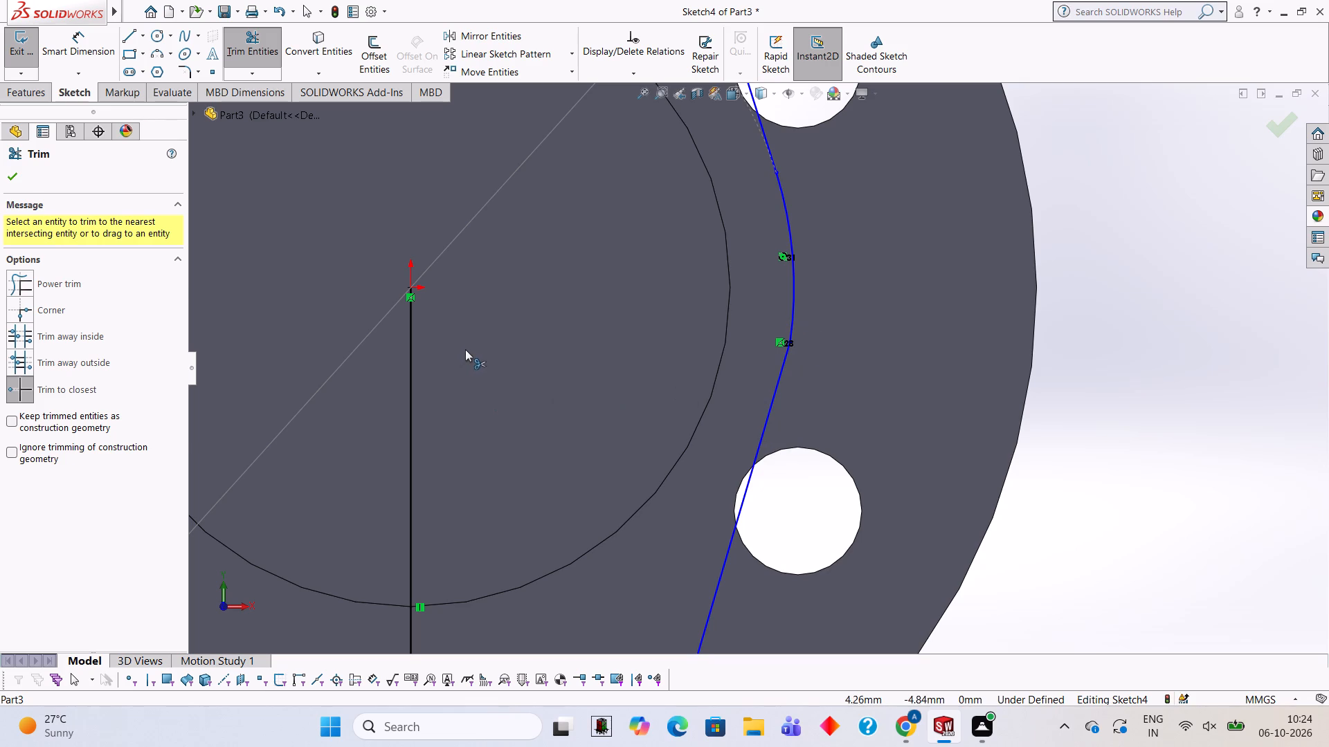
key(Escape)
click(795, 286)
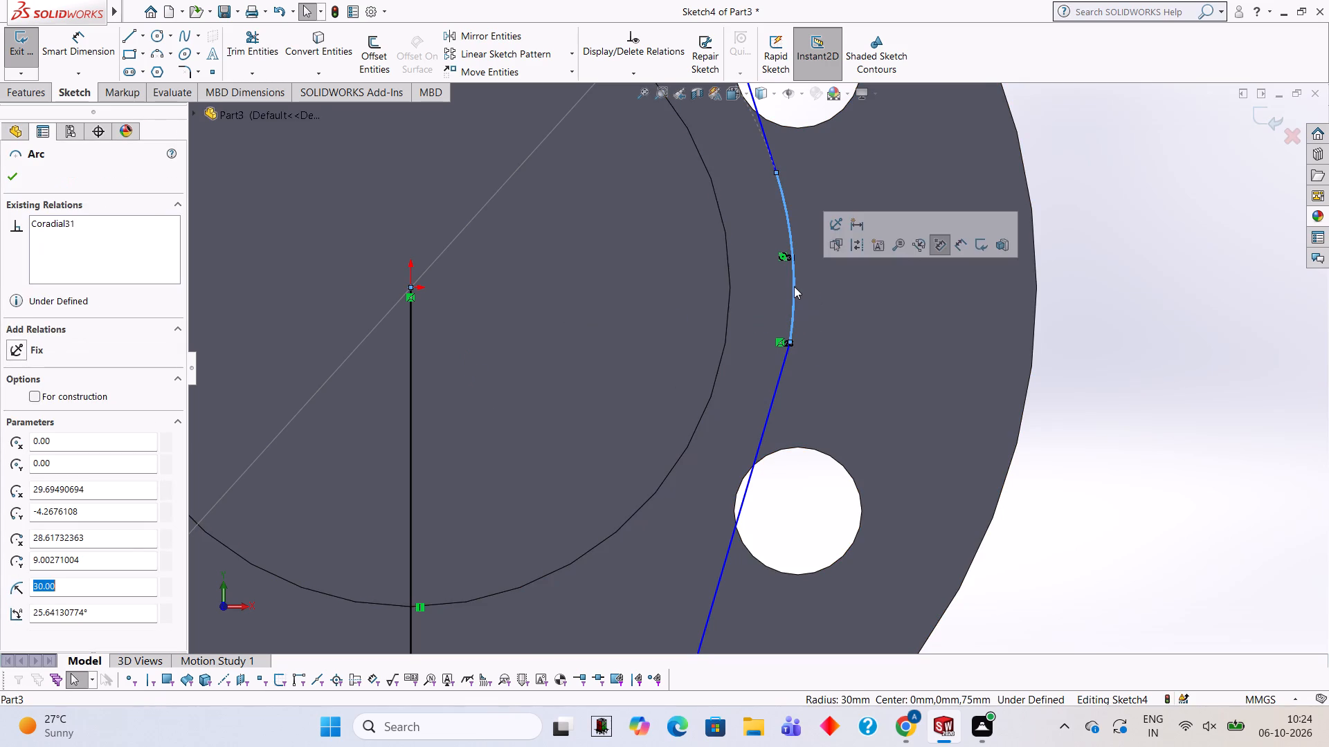
ctrl+click(775, 403)
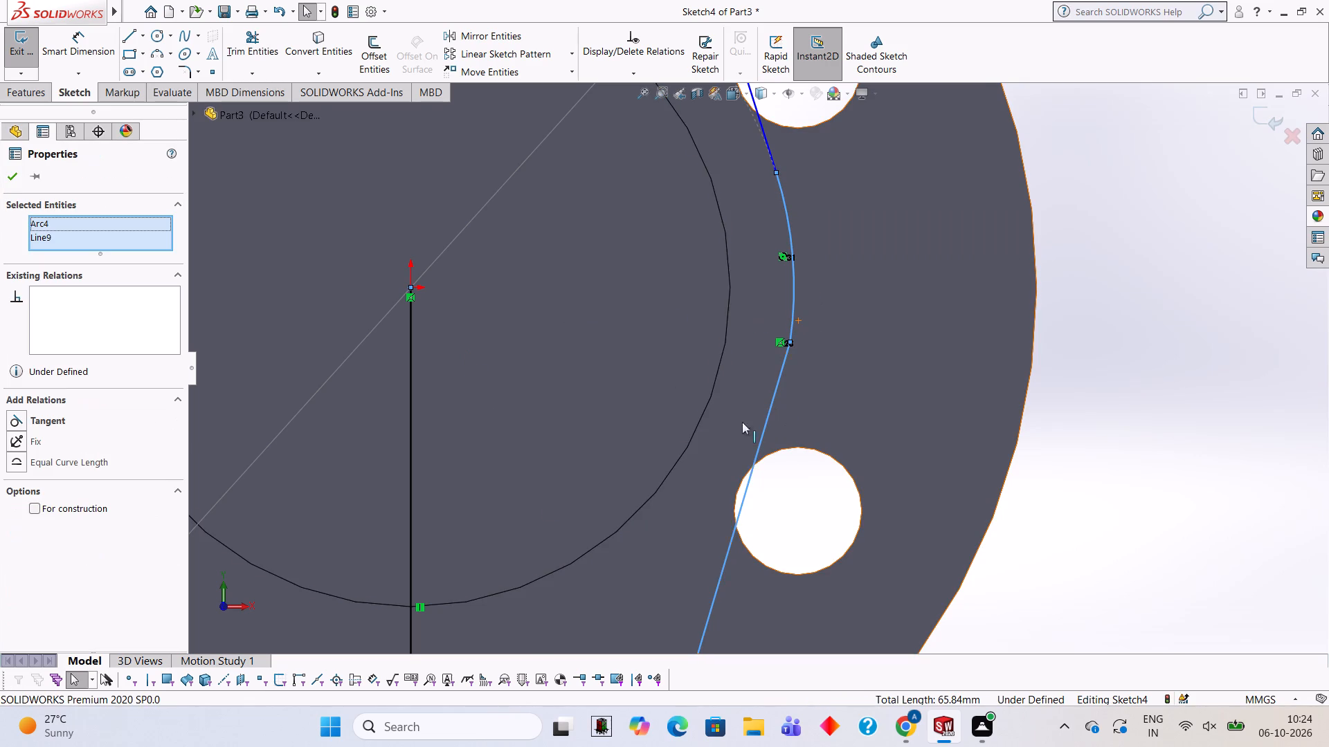
ctrl+click(53, 418)
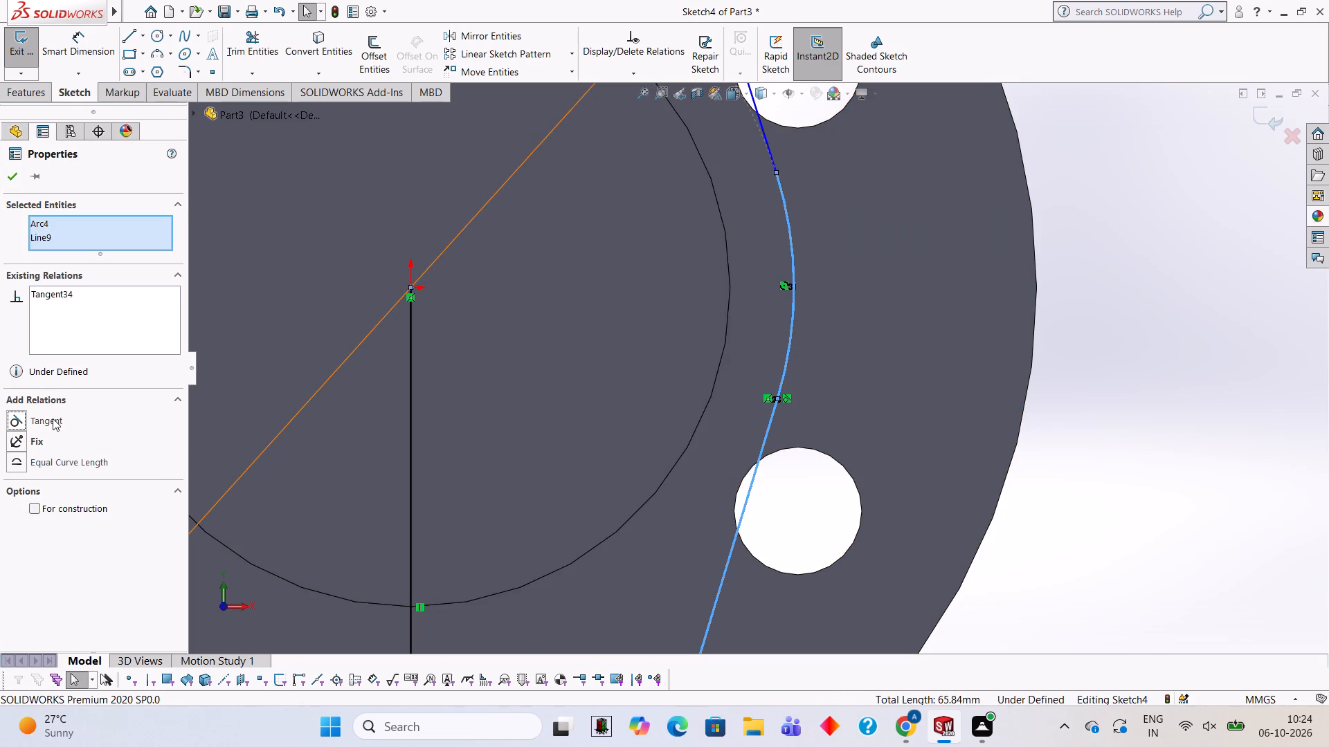
key(Escape)
Trim away the vertical line running from the origin to the lower lobe's centre.
scroll(319, 438, up, 5)
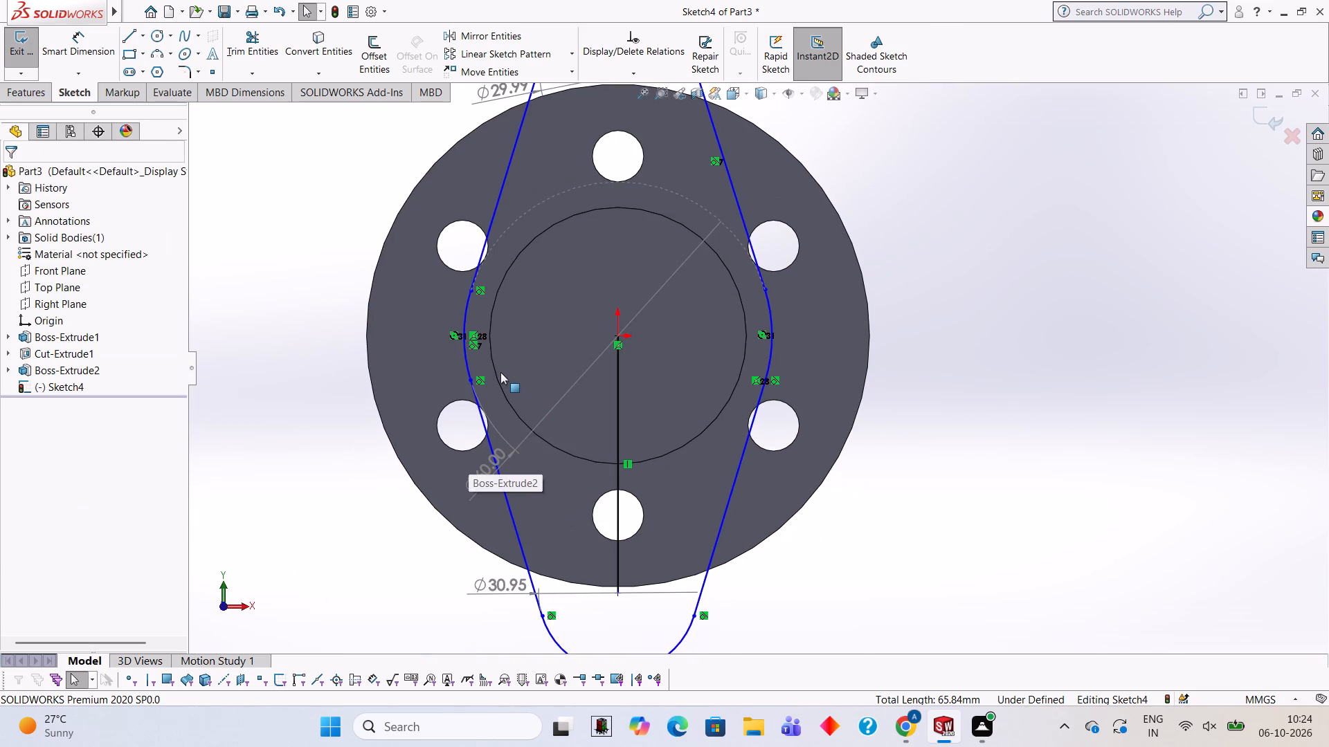
scroll(597, 322, up, 2)
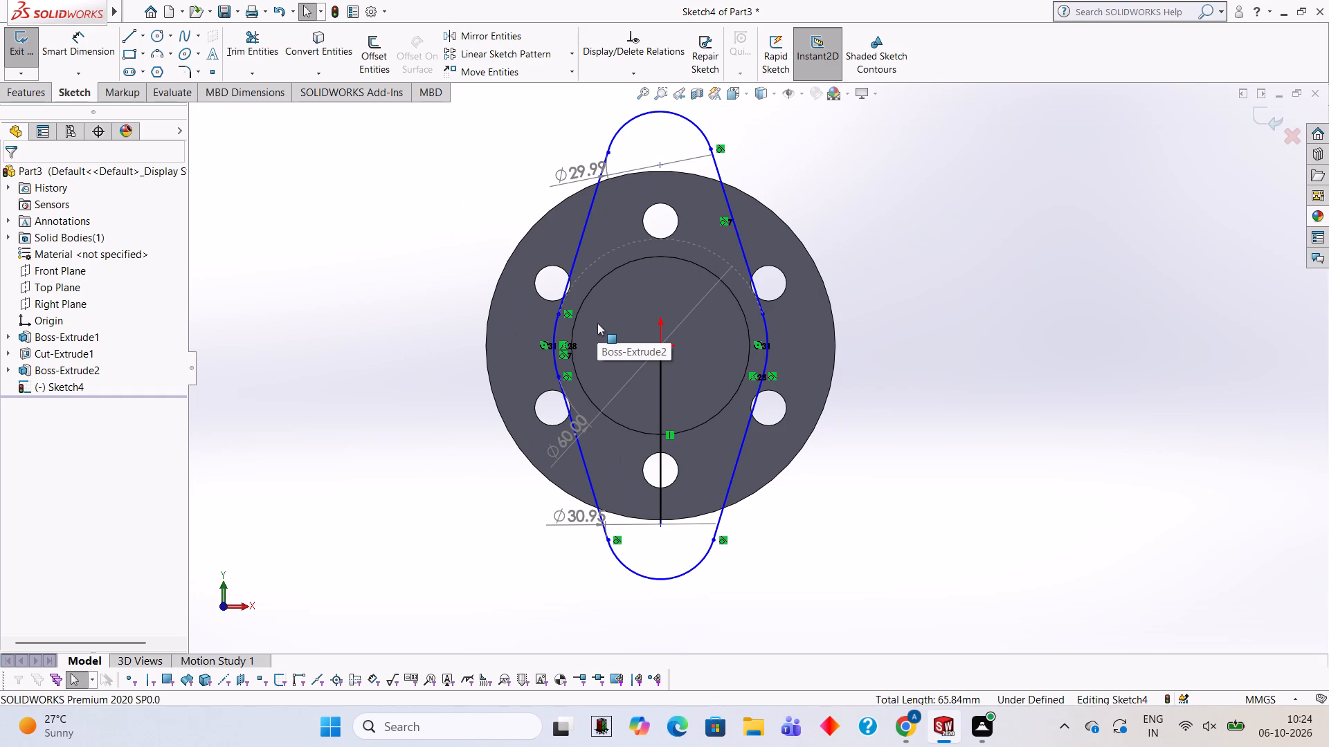
click(259, 66)
click(662, 396)
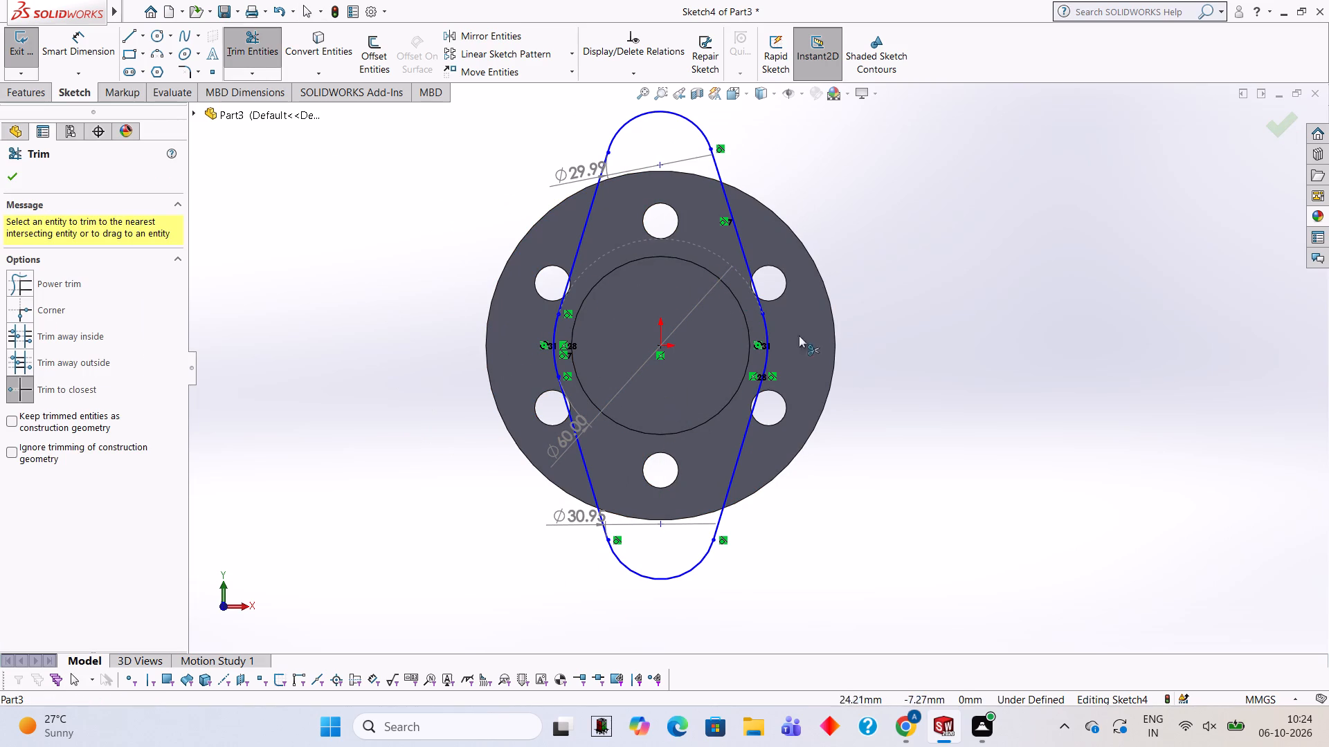
Extrude the two-lobed profile 15 mm outward from the end of the boss.
middle_drag(814, 296, 679, 306)
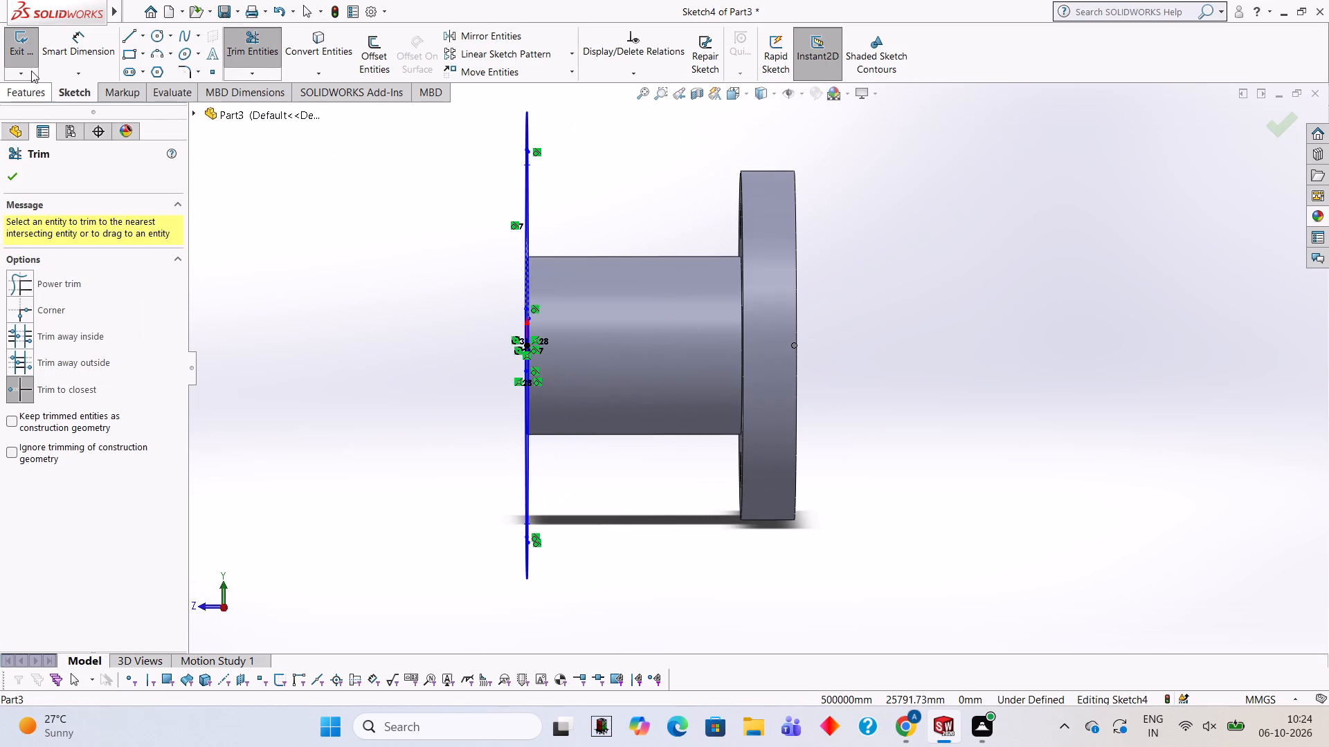
click(37, 88)
click(31, 64)
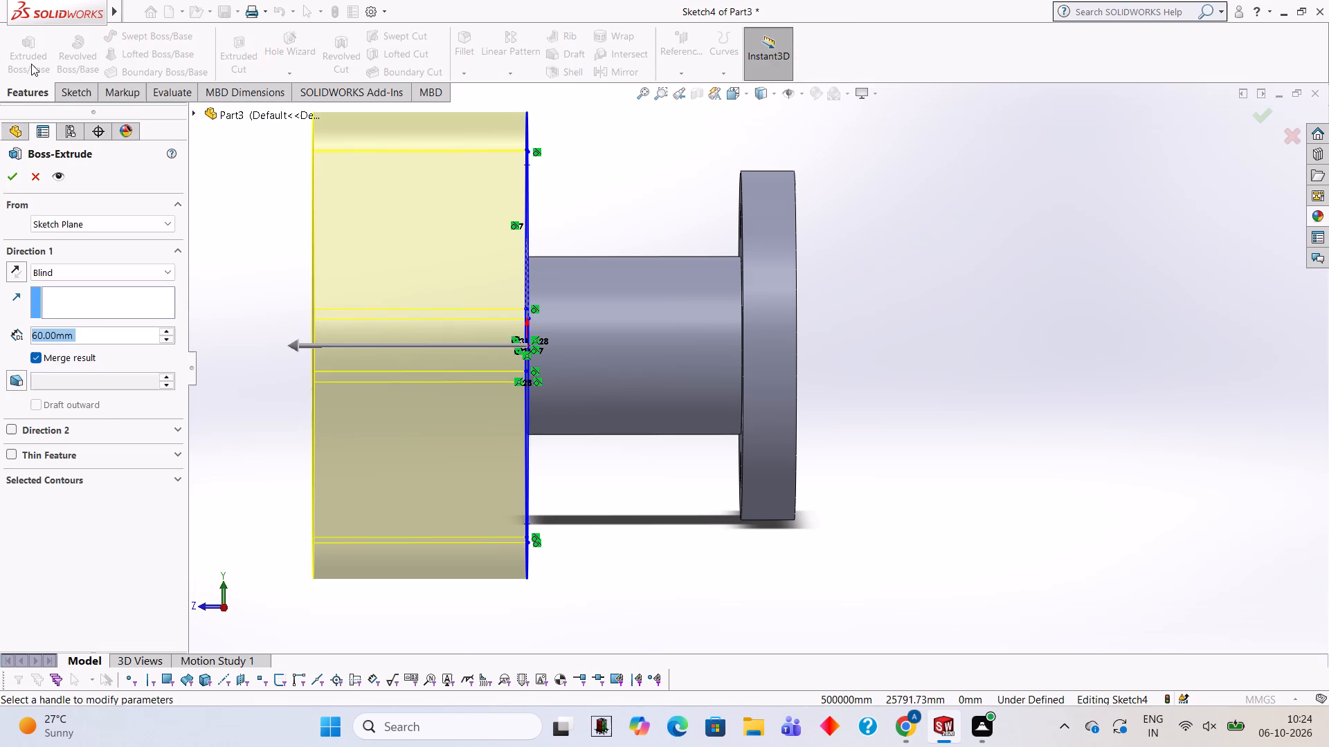
text(15)
key(Return)
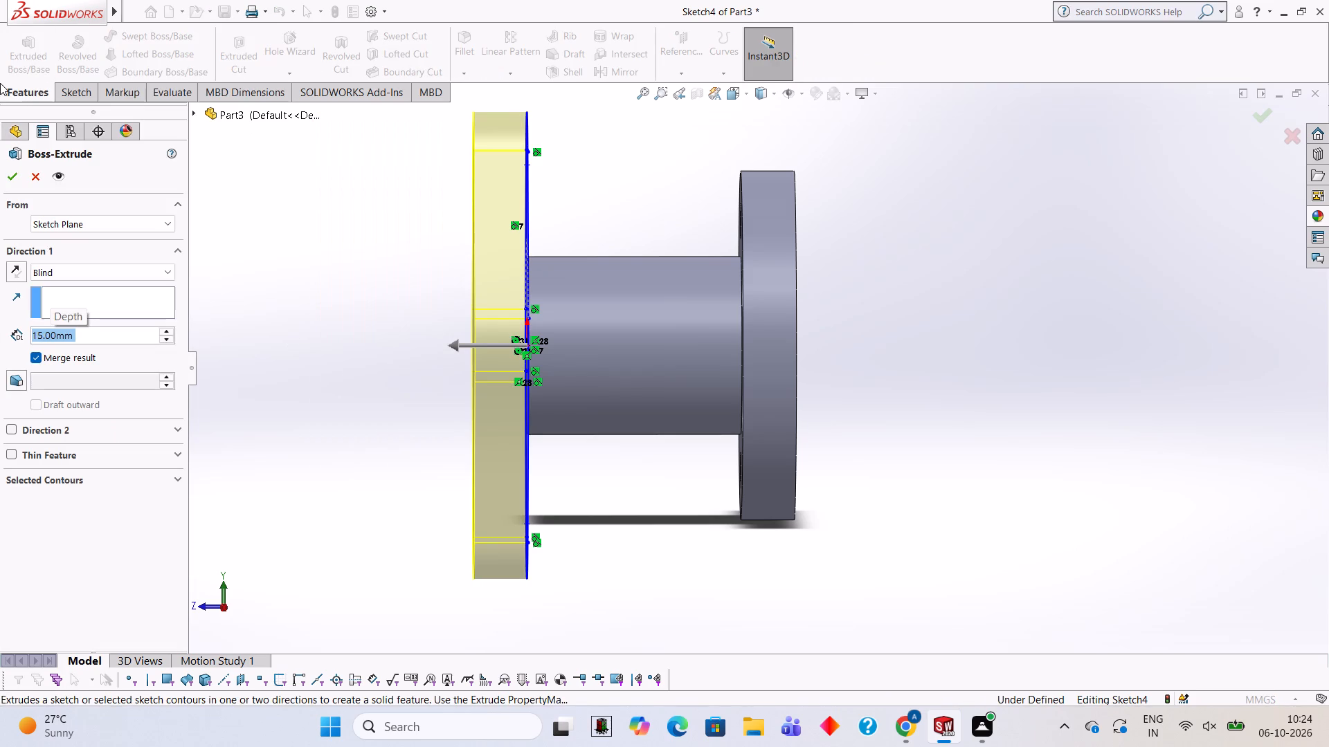
click(19, 176)
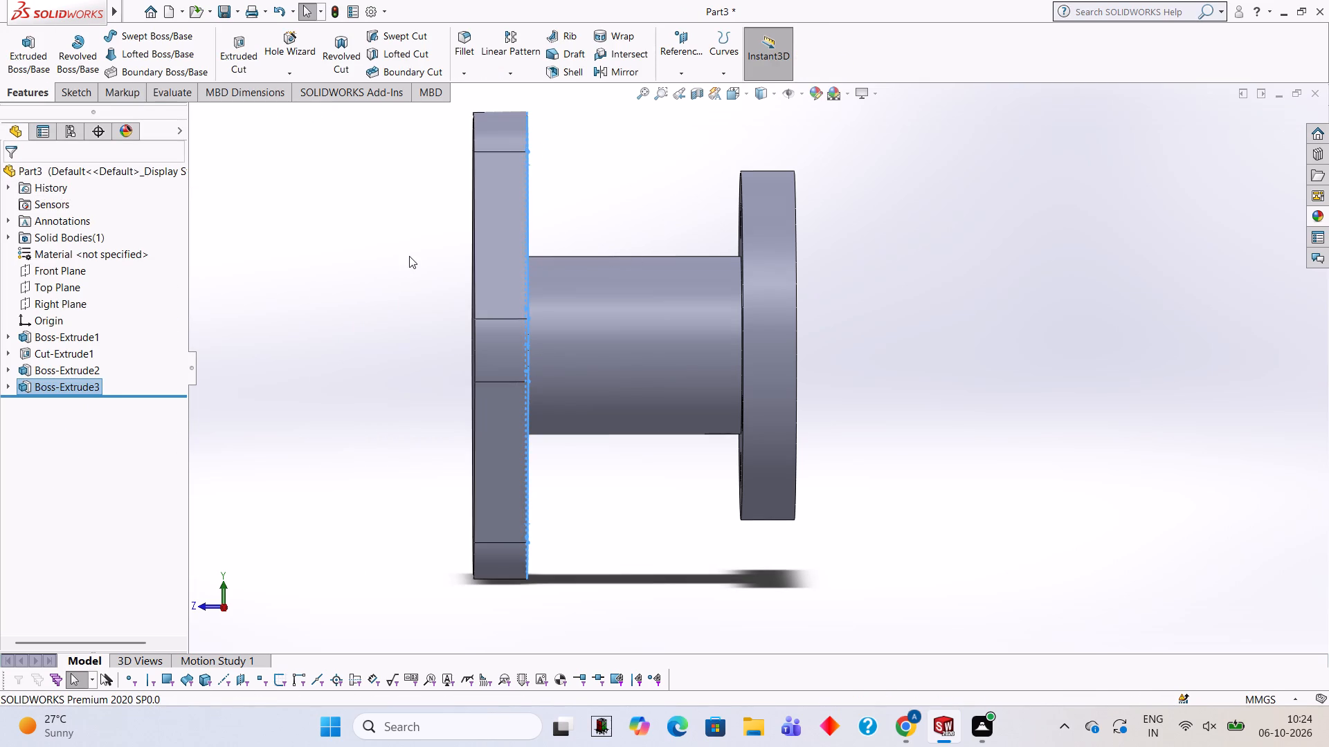
click(409, 256)
Start a sketch on the two-lobed flange's outer face and draw a 12 mm diameter circle at the upper lobe's centre.
middle_drag(423, 261, 510, 247)
middle_drag(864, 304, 912, 317)
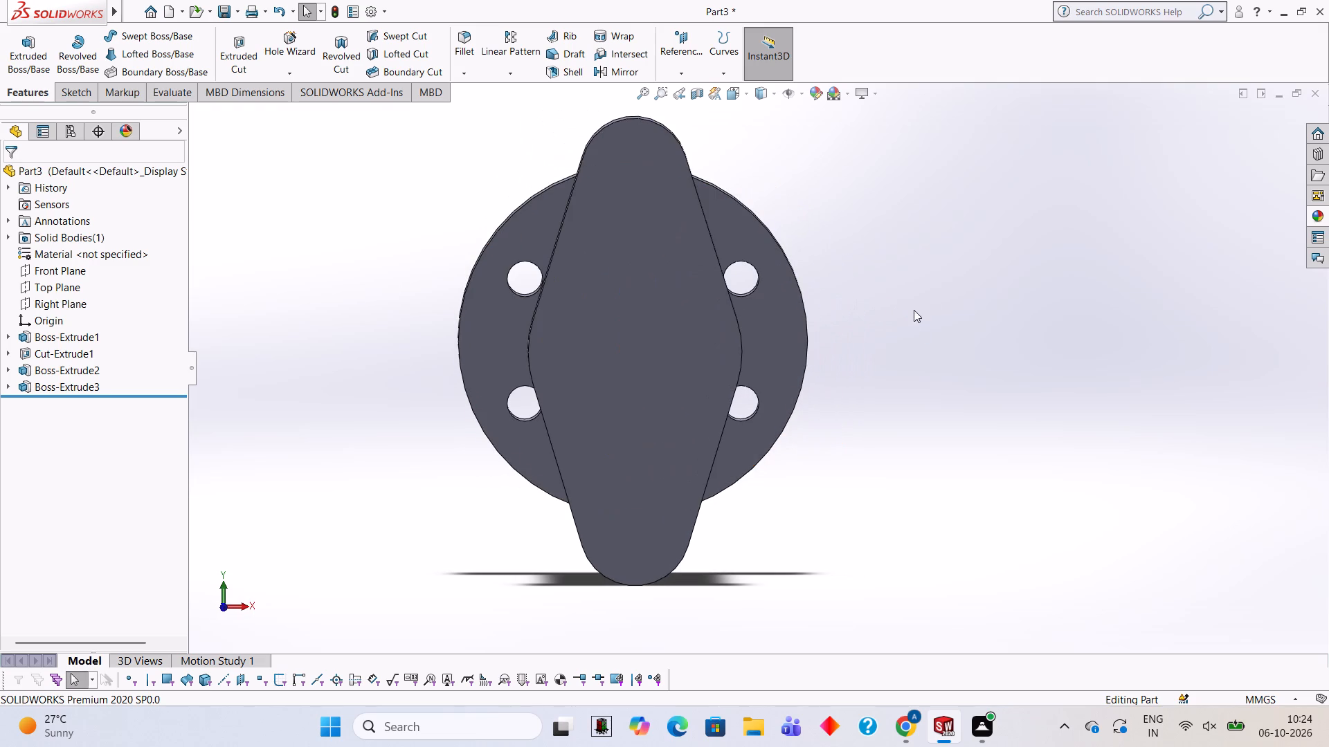
middle_click(1000, 327)
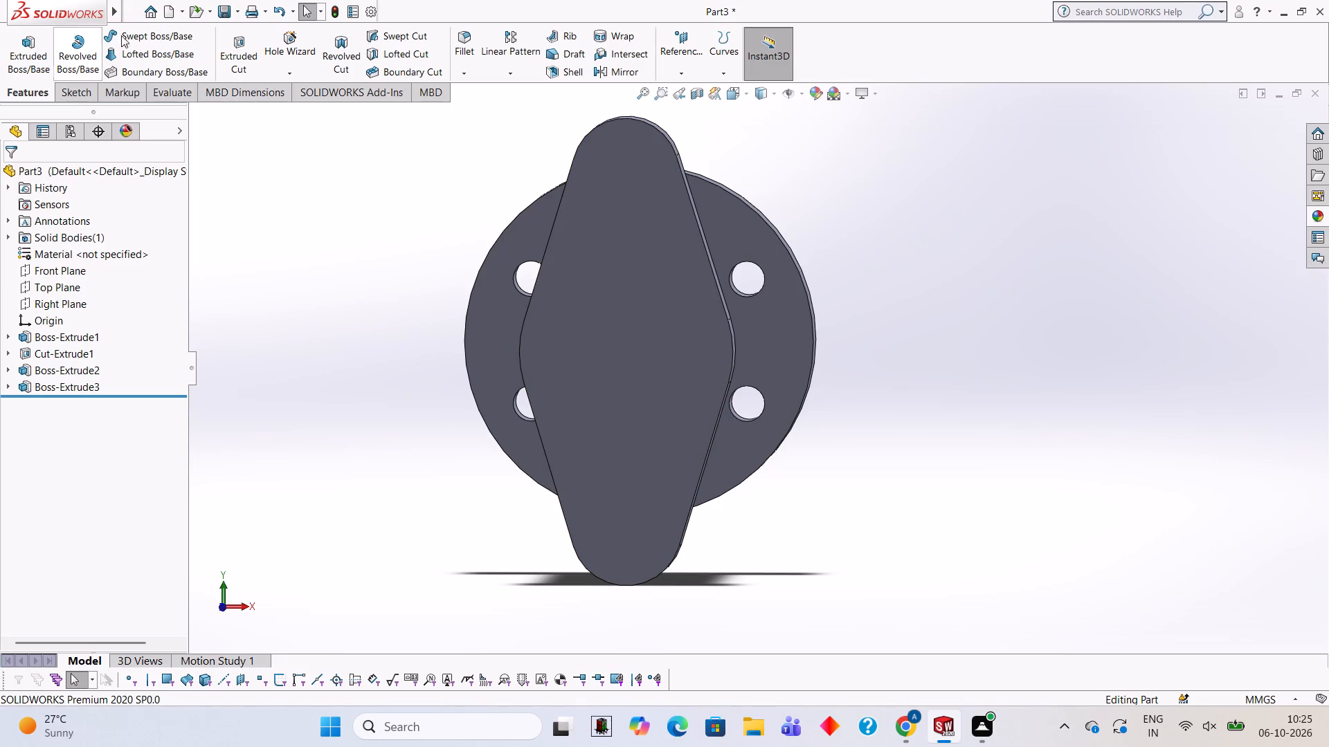
click(66, 92)
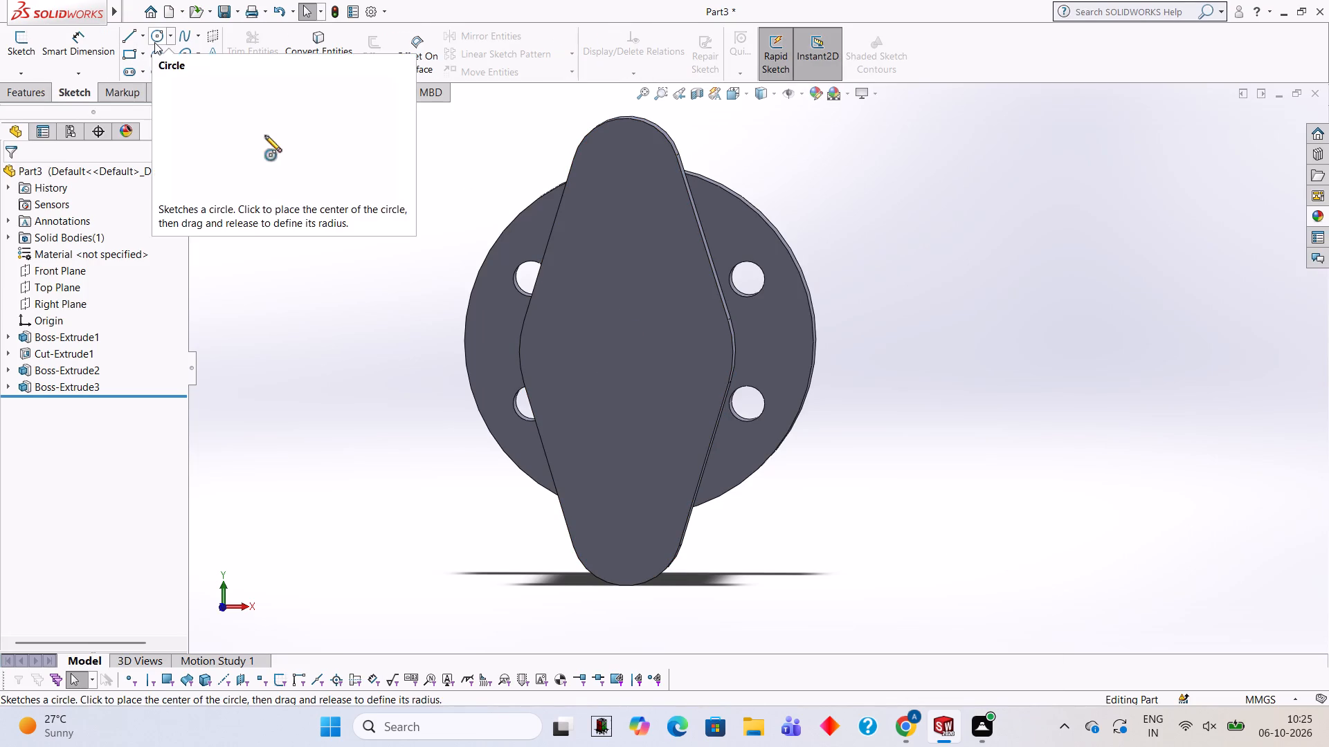
click(156, 38)
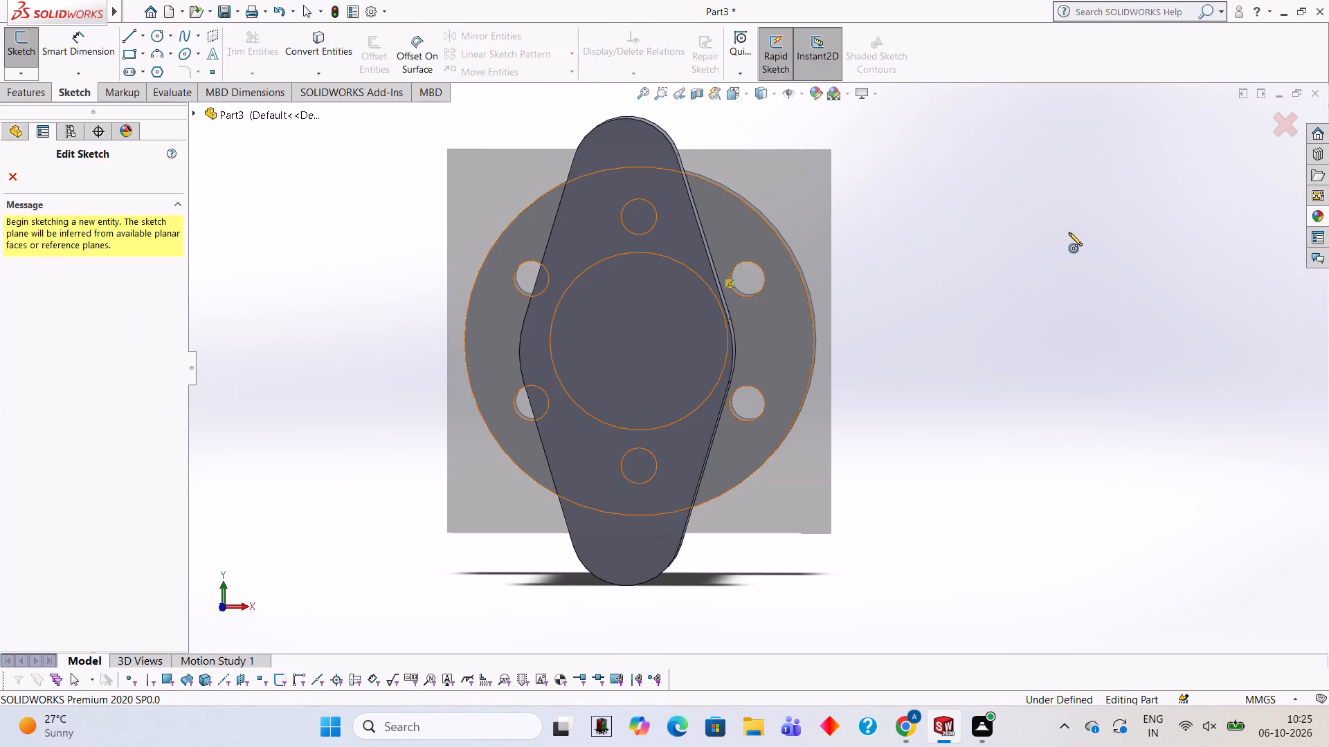
key(Escape)
click(659, 272)
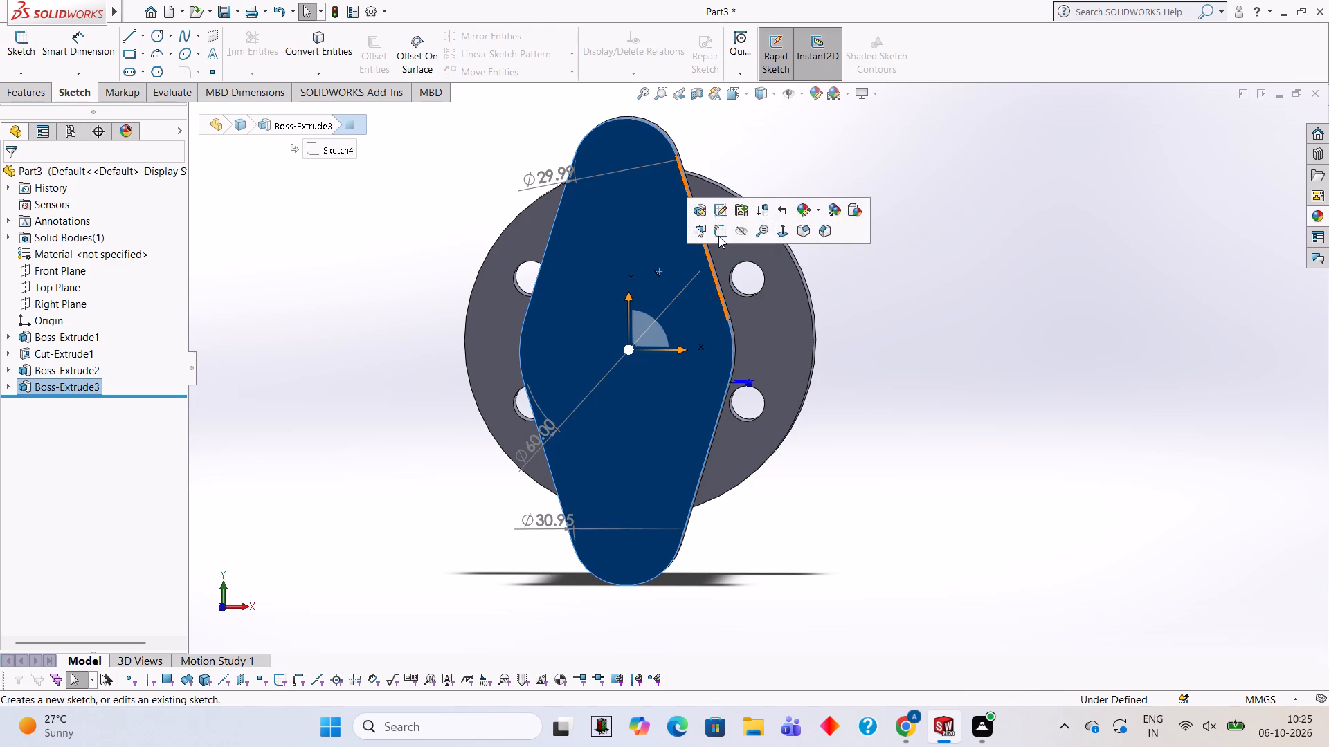
click(718, 236)
key(ctrl+8)
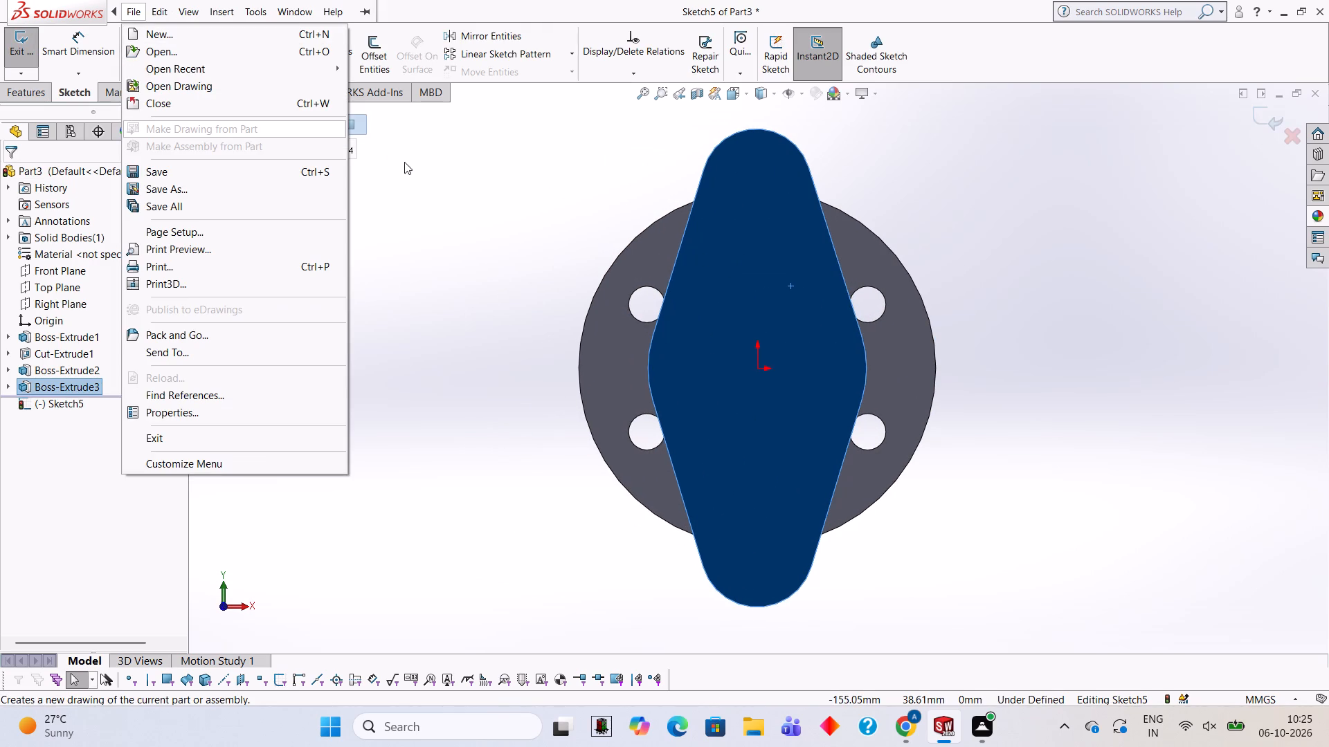
key(Escape)
click(161, 33)
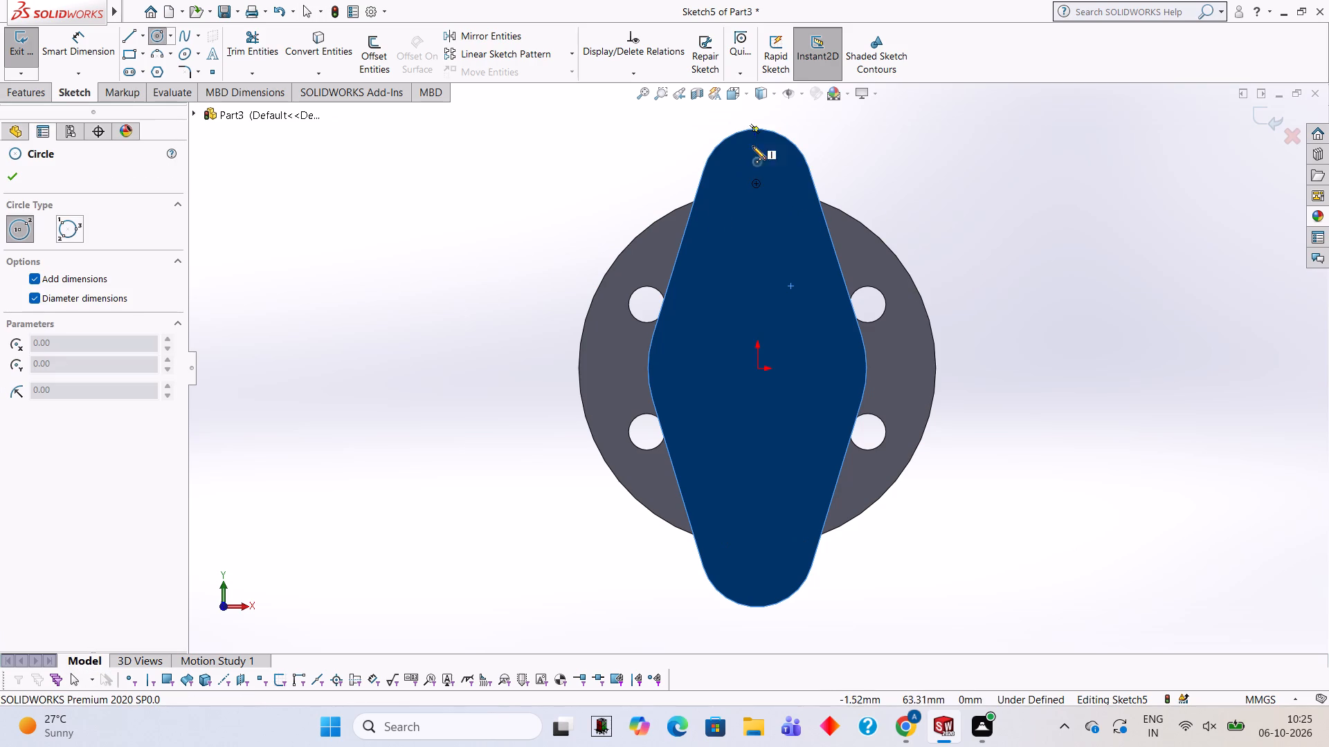
click(758, 182)
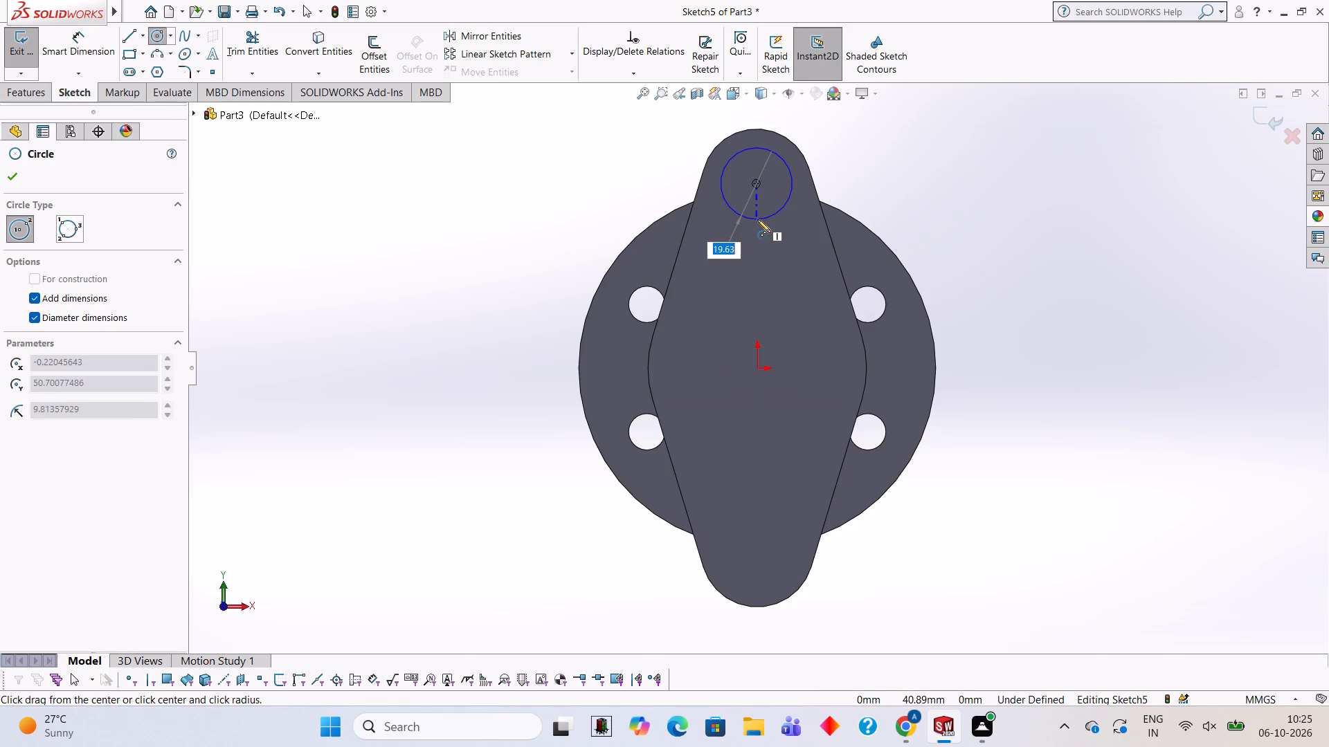
text(12)
key(Return)
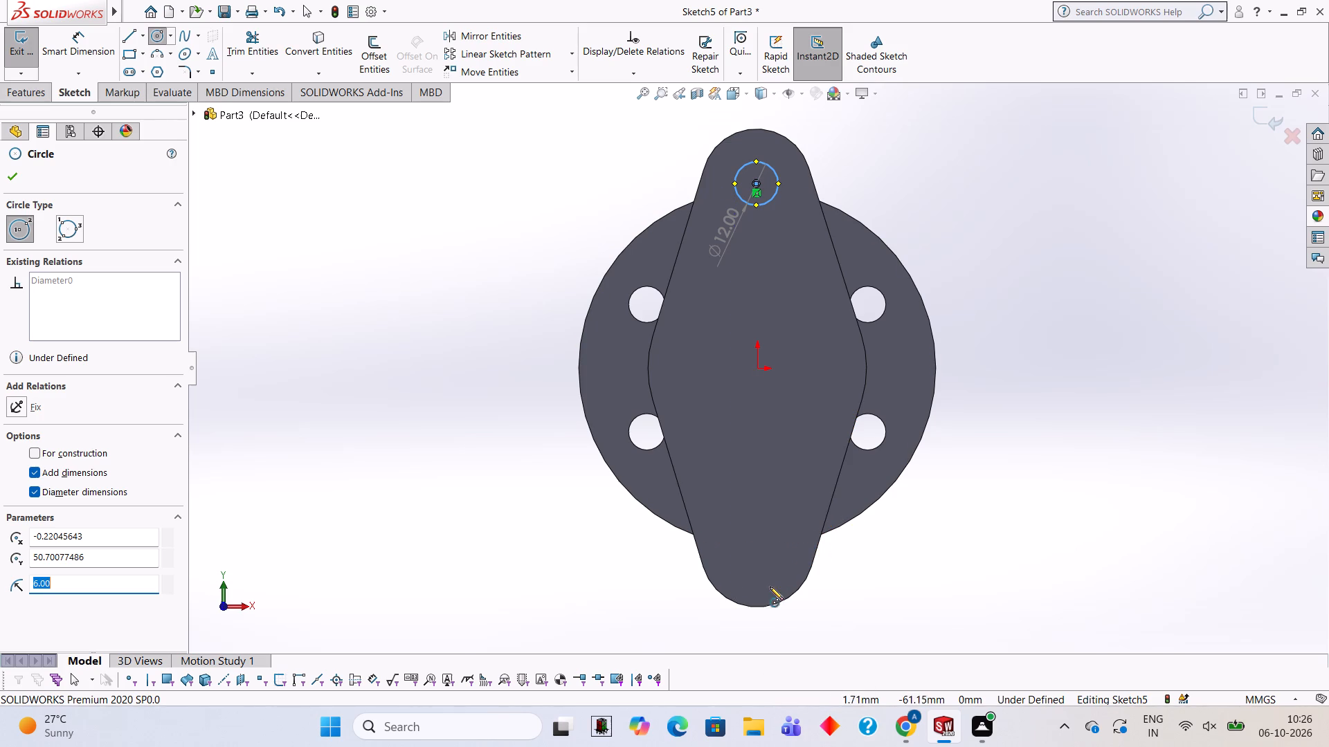
Draw a second 12 mm diameter circle at the lower lobe's centre.
click(757, 554)
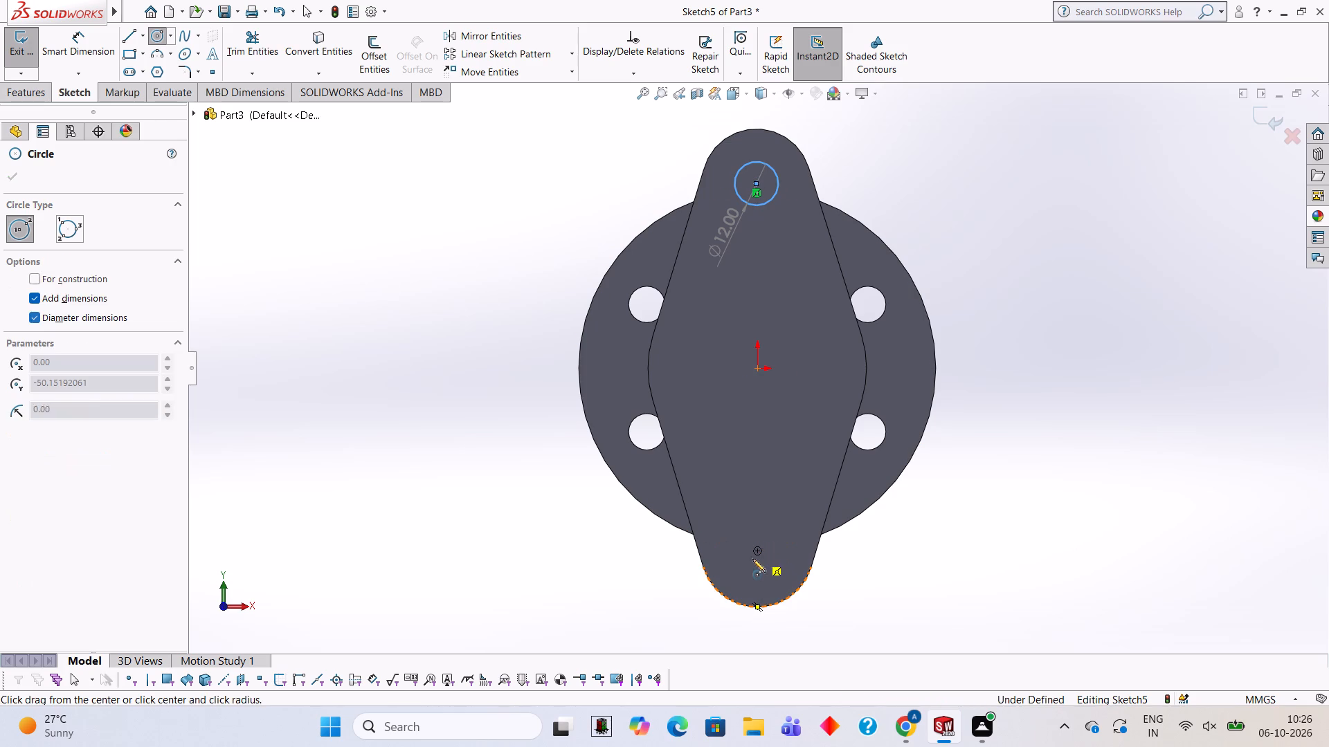
text(12)
key(Return)
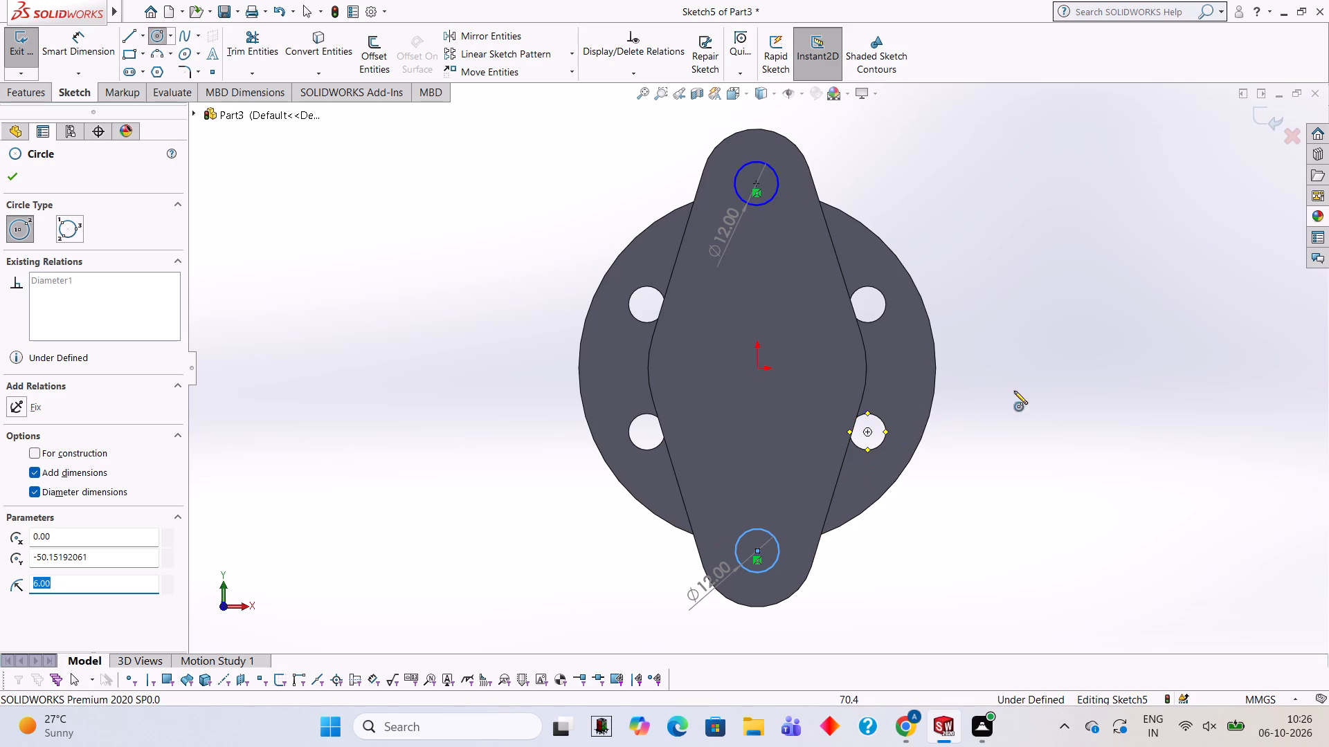
Cut-extrude the two 12 mm circles 15 mm deep through the two-lobed flange.
middle_drag(1013, 391, 918, 396)
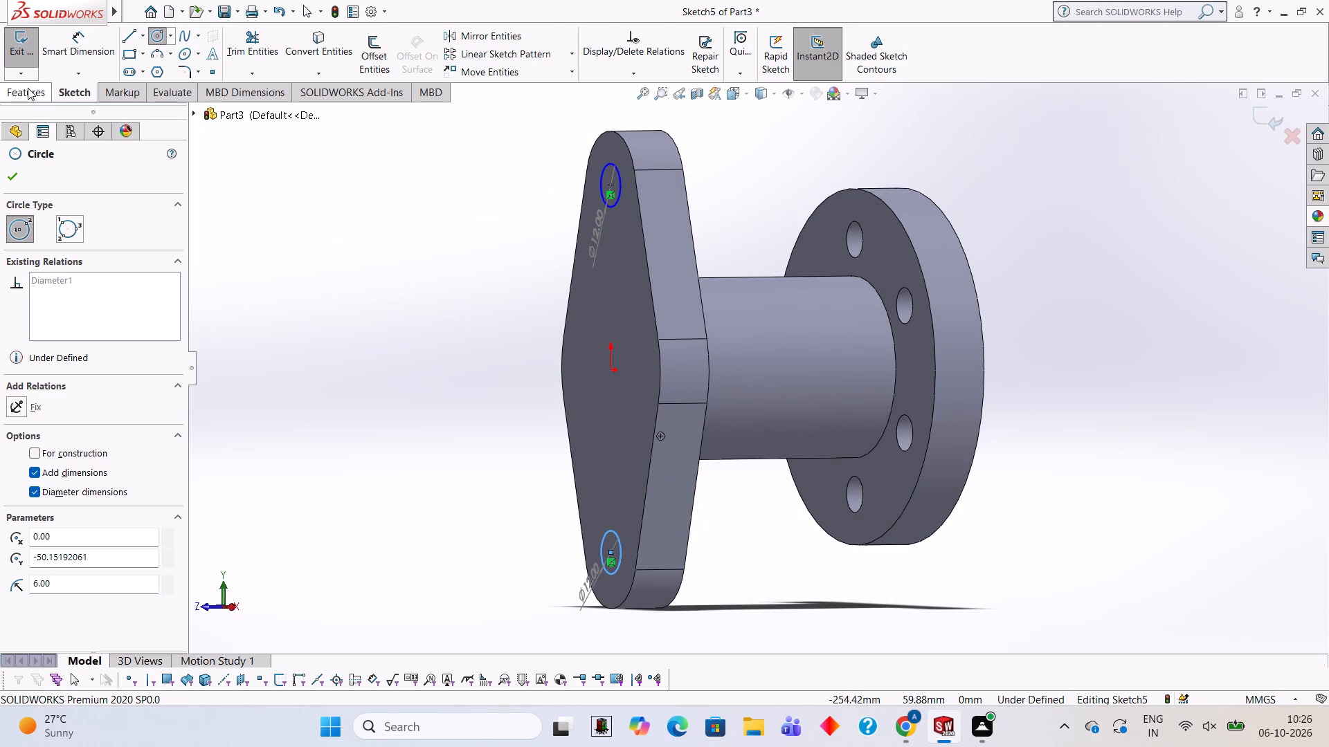
click(28, 88)
click(246, 53)
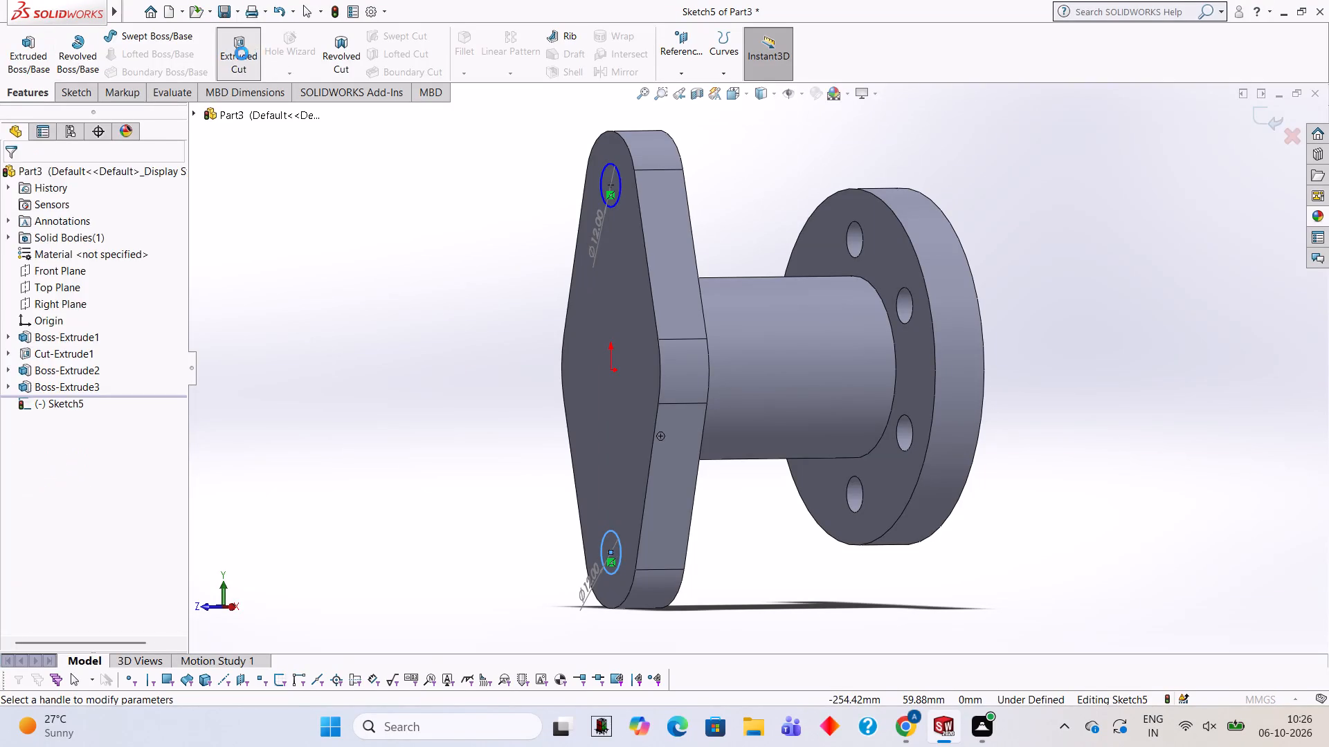
middle_drag(362, 303, 285, 308)
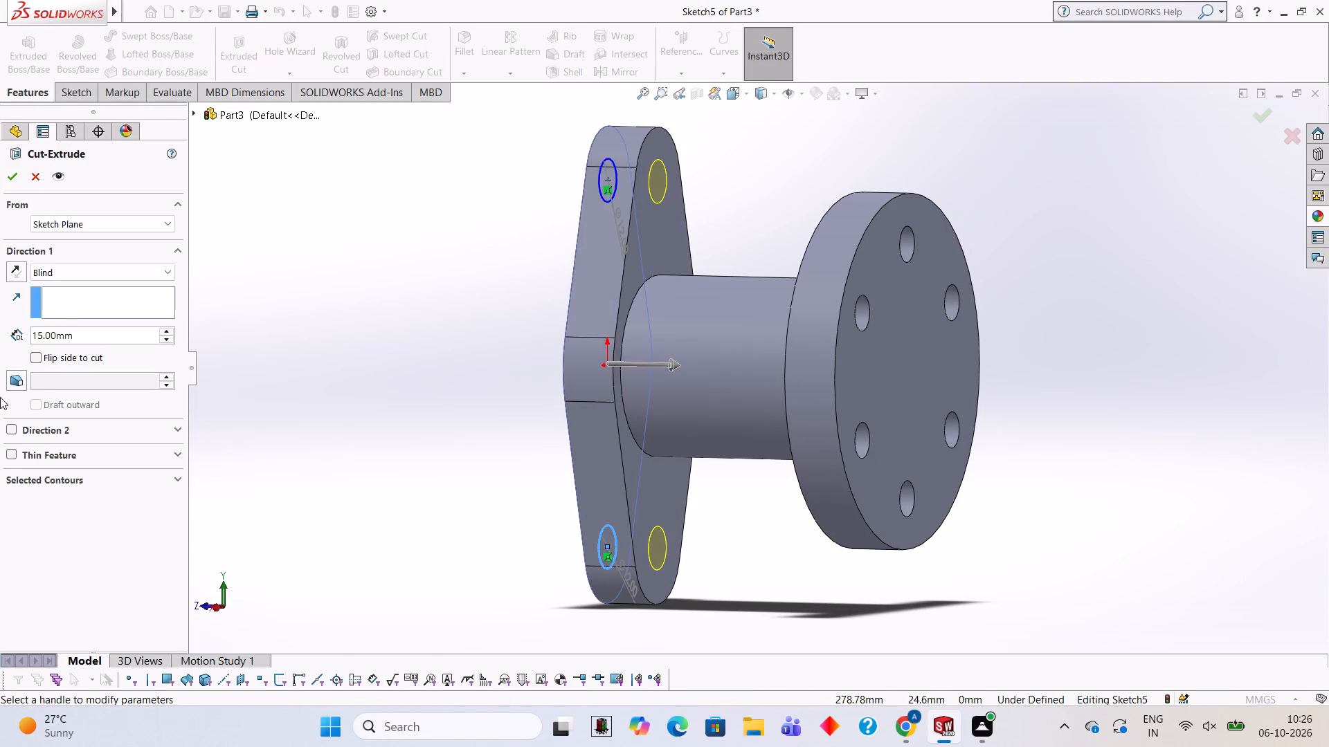
click(17, 167)
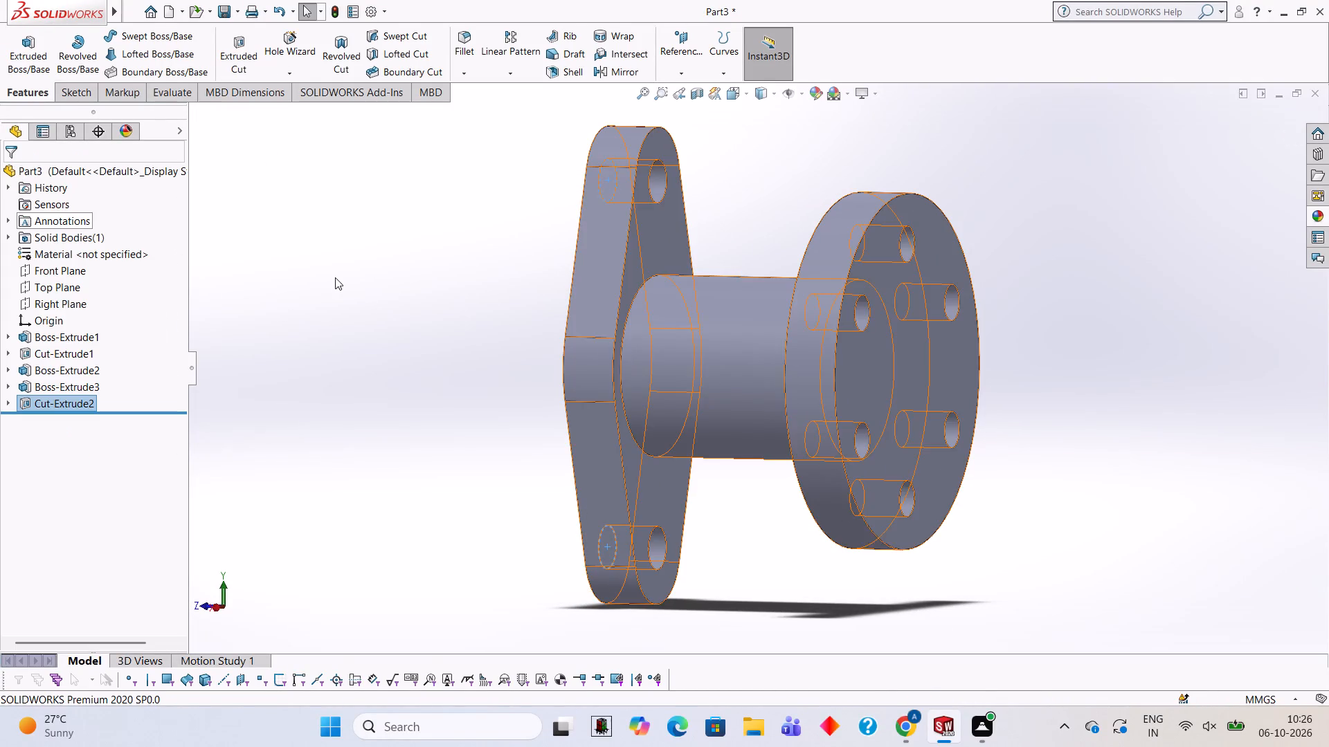
click(332, 277)
Start a sketch on the two-lobed flange's outer face and draw a 35 mm diameter circle centred on the origin.
middle_drag(341, 284, 475, 333)
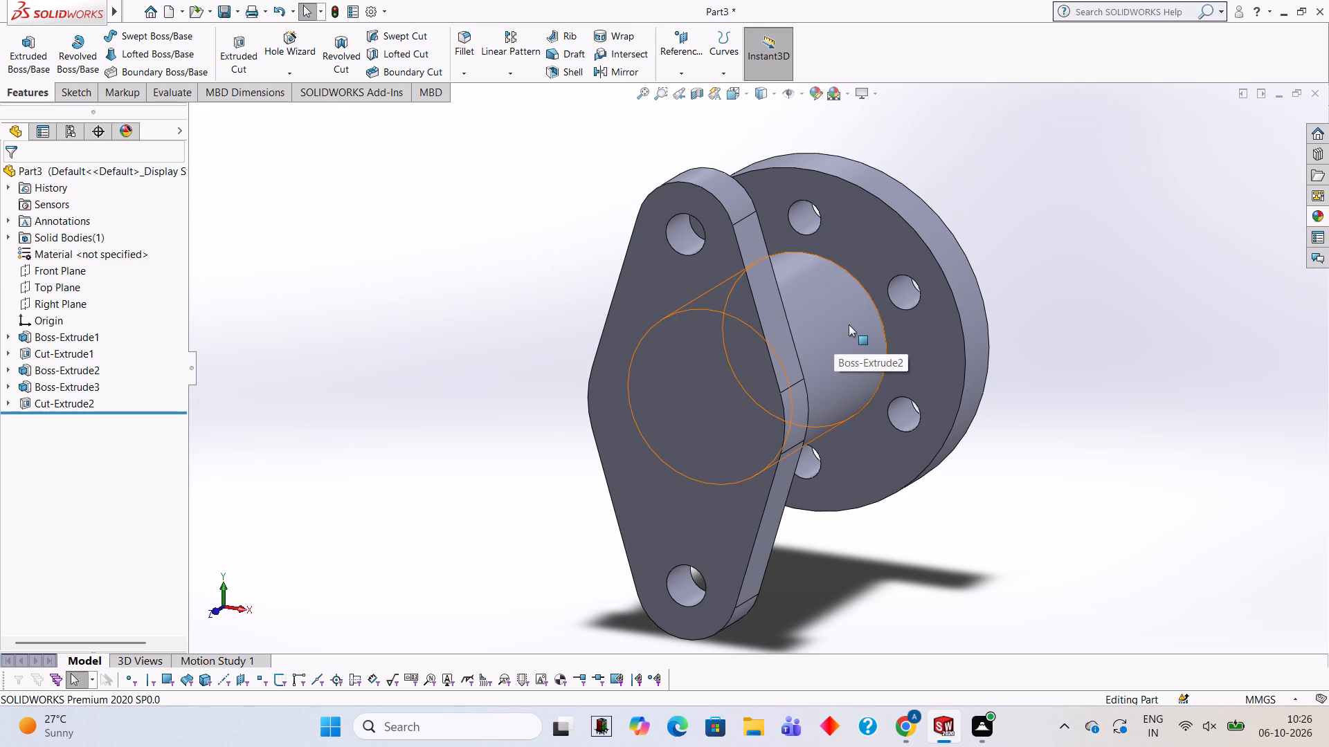
click(698, 385)
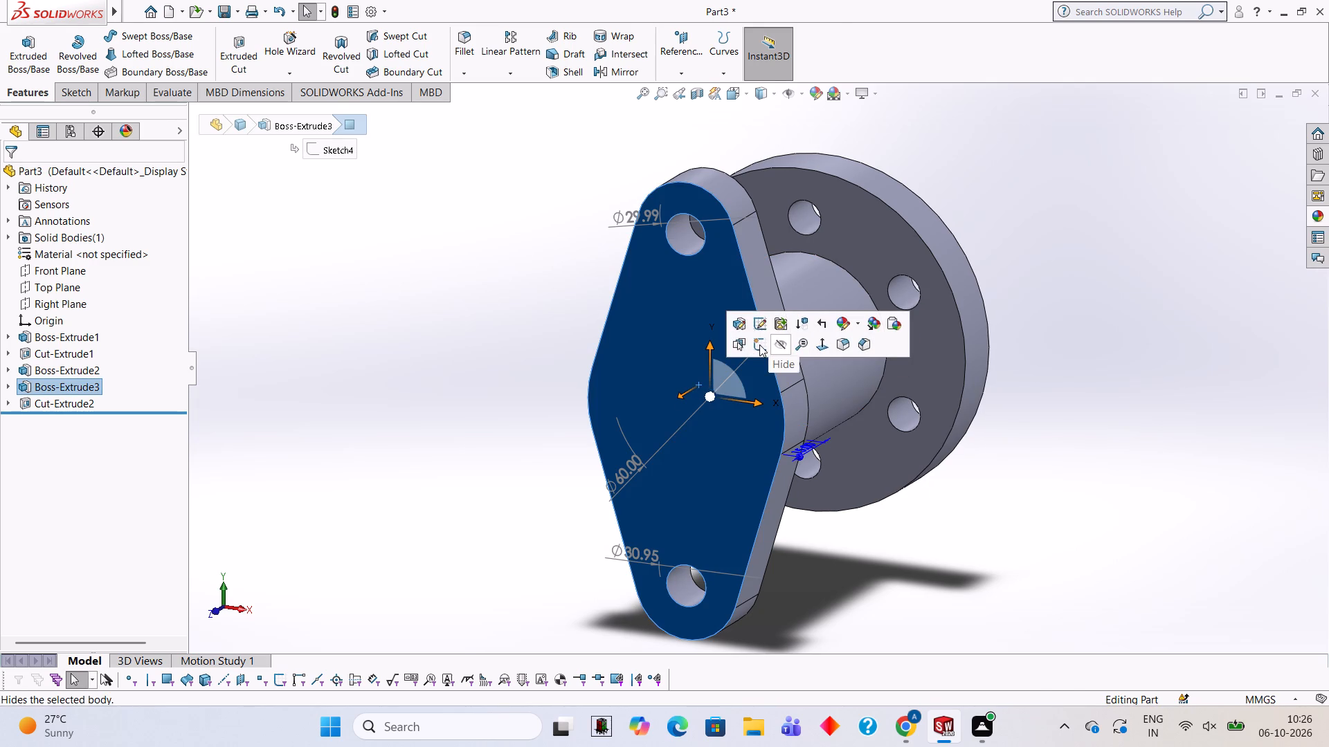
click(757, 344)
key(ctrl+8)
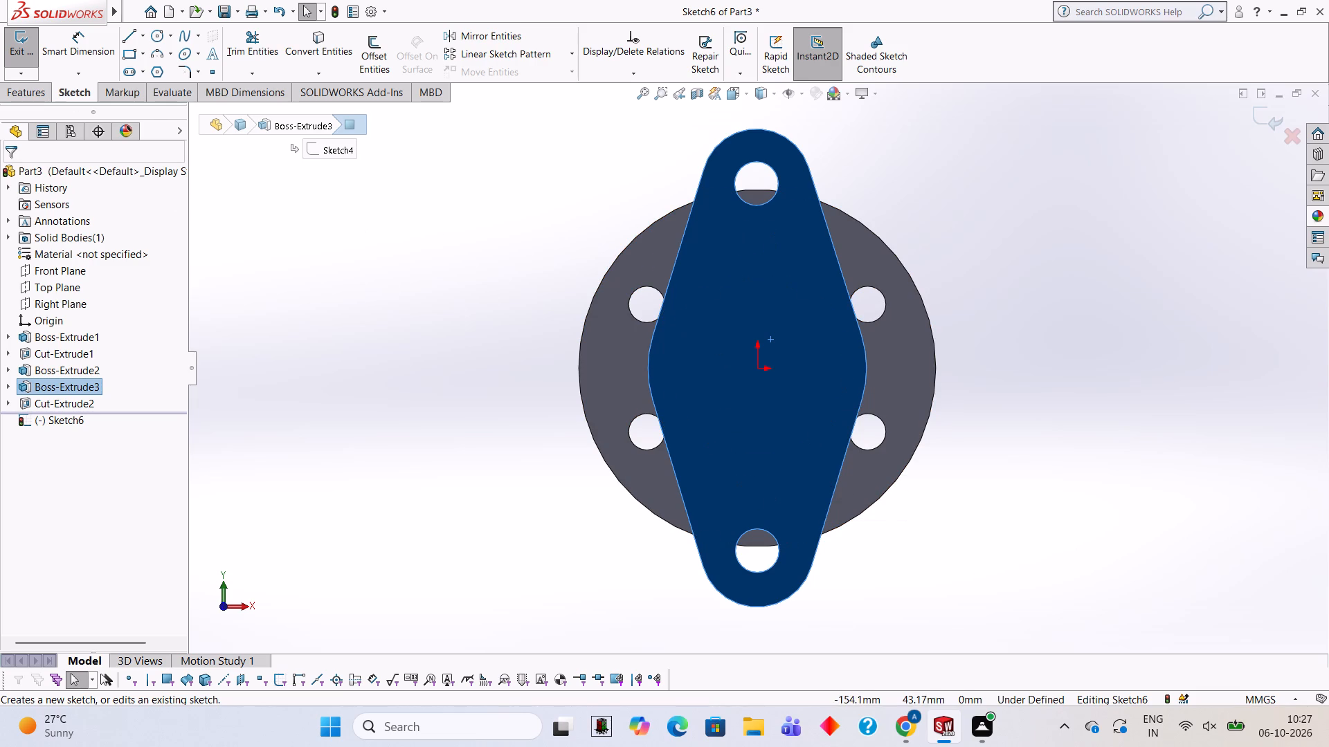
click(156, 39)
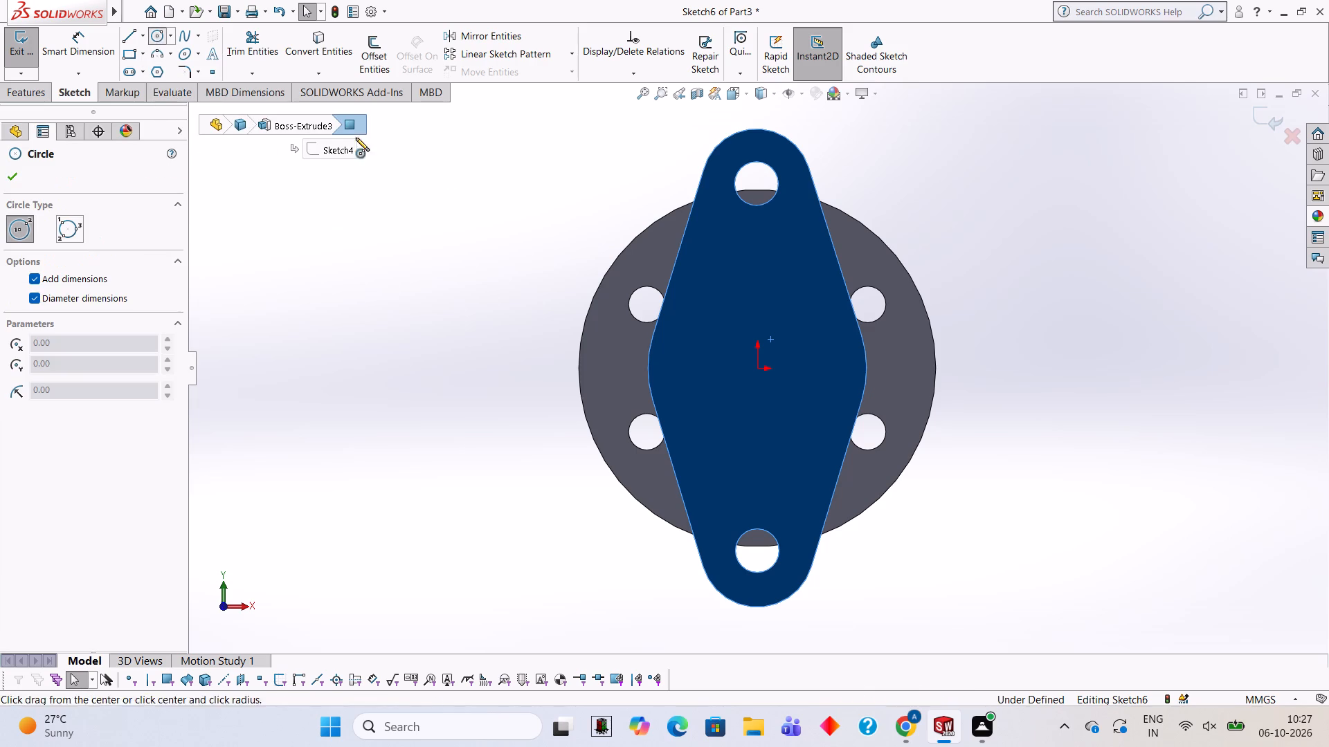
click(757, 369)
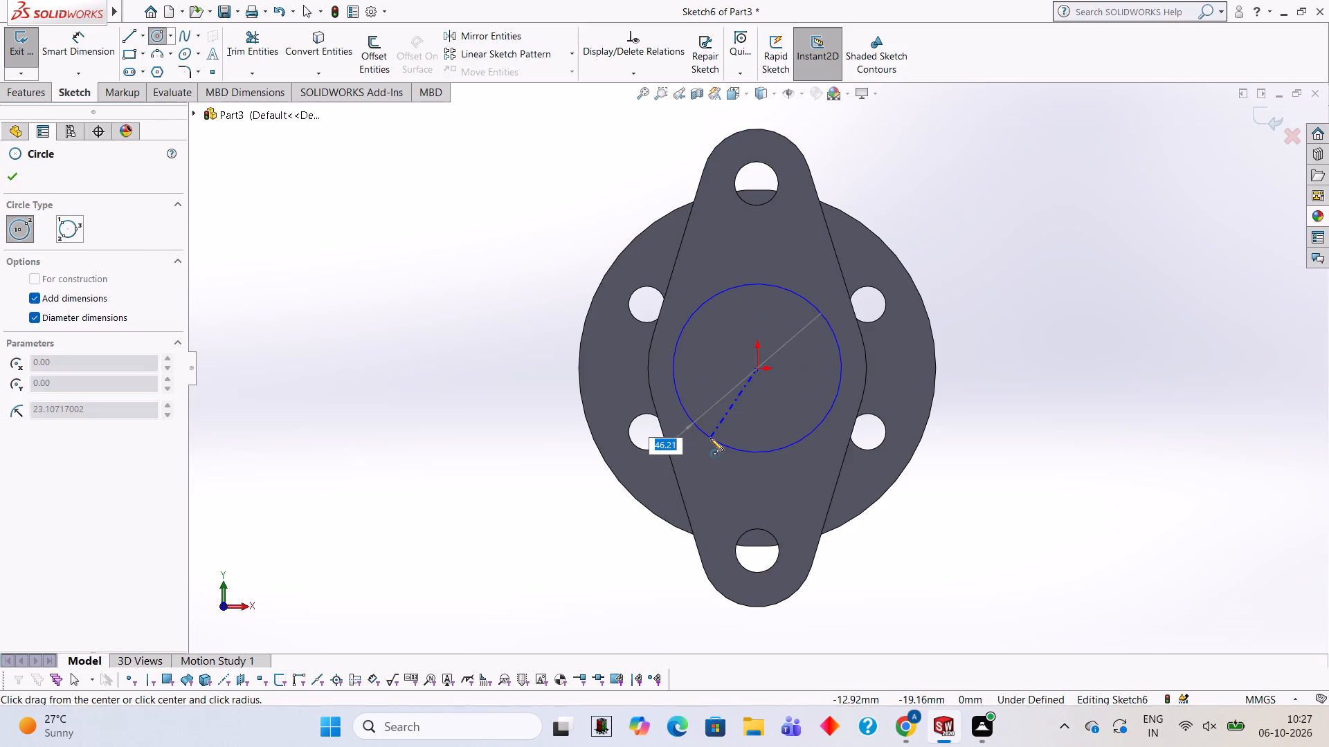
text(35)
key(Return)
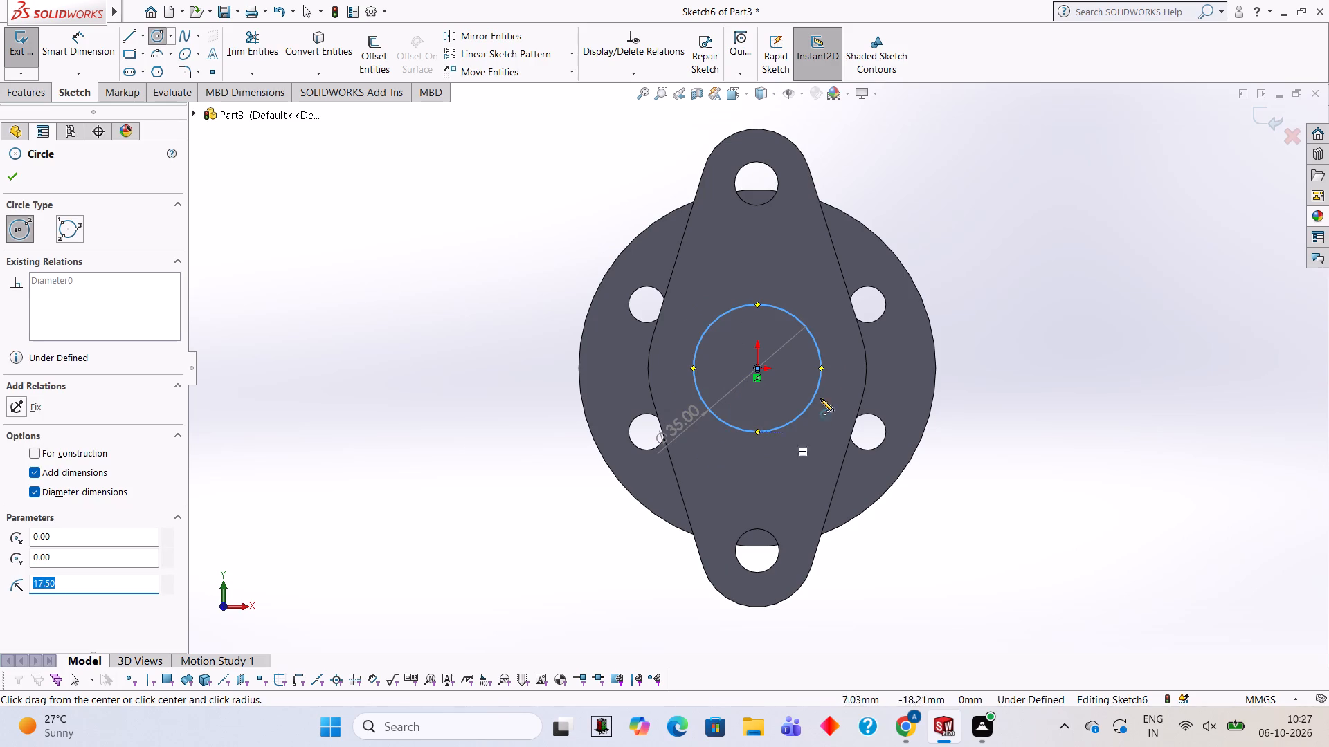
Cut-extrude the 35 mm circle 30 mm deep through the two-lobed flange into the boss.
click(45, 86)
click(235, 51)
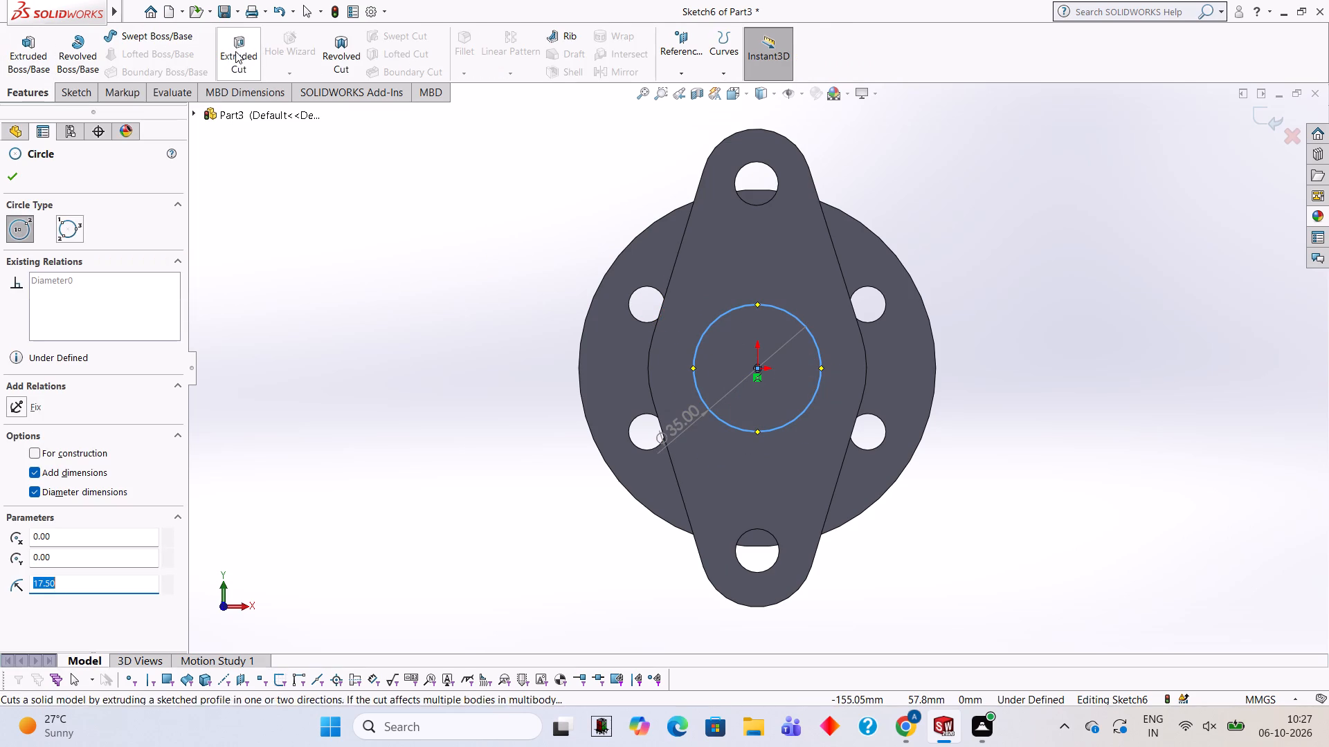
middle_drag(1072, 266, 993, 268)
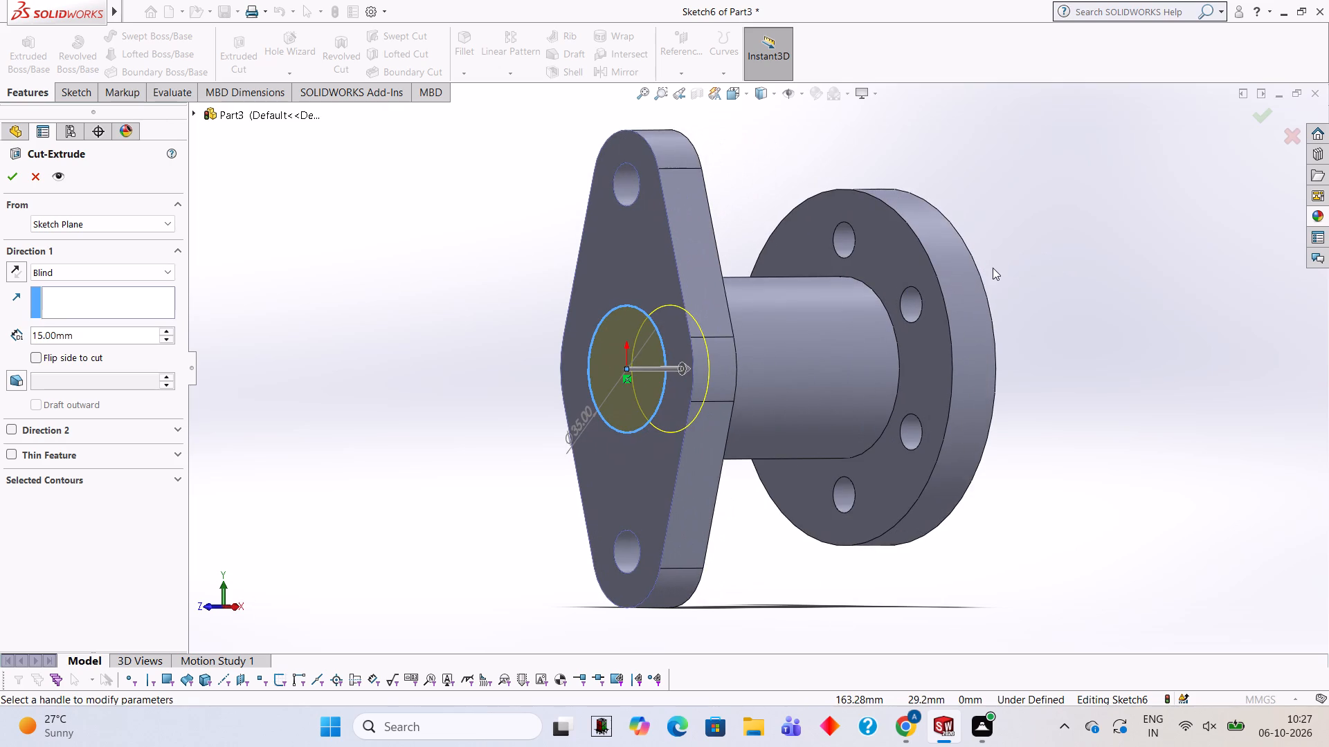
click(118, 331)
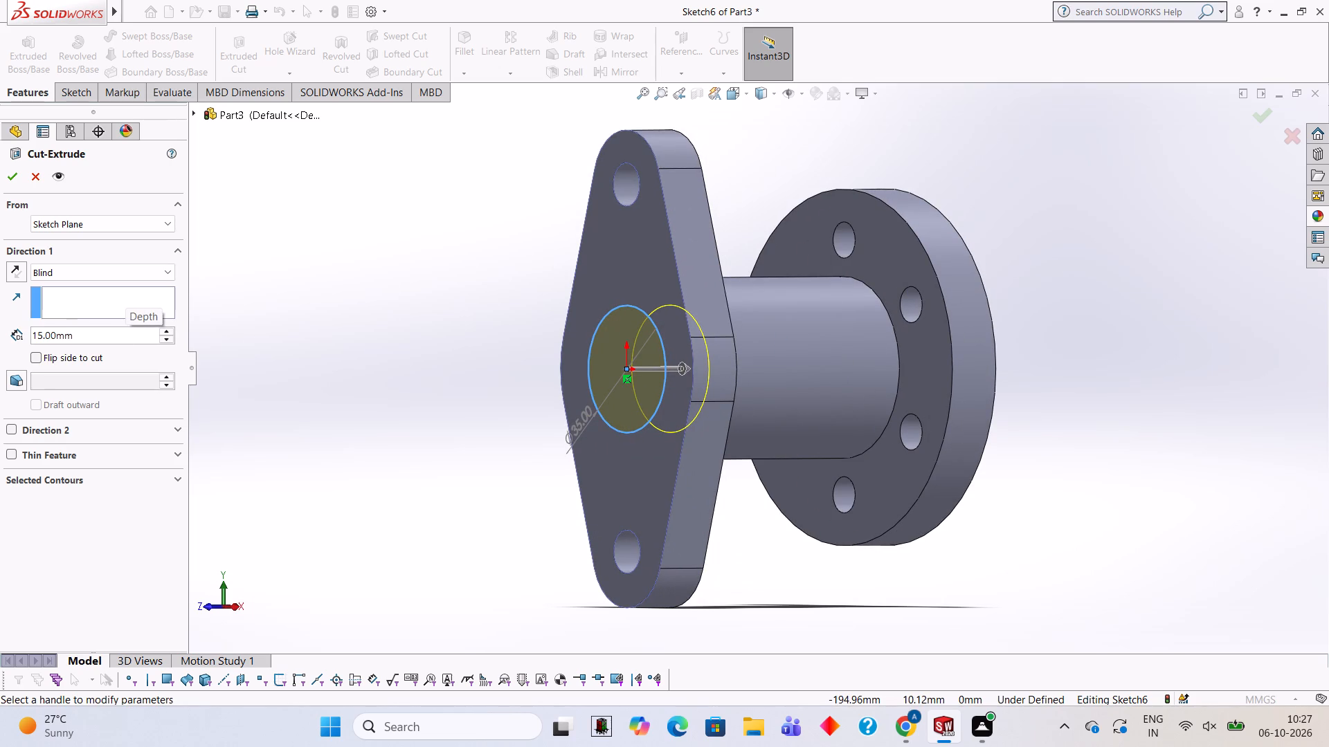
key(BackSpace)
key(BackSpace)
key(BackSpace)
key(BackSpace)
key(BackSpace)
key(BackSpace)
key(BackSpace)
key(BackSpace)
key(BackSpace)
key(BackSpace)
key(BackSpace)
key(BackSpace)
key(BackSpace)
text(30)
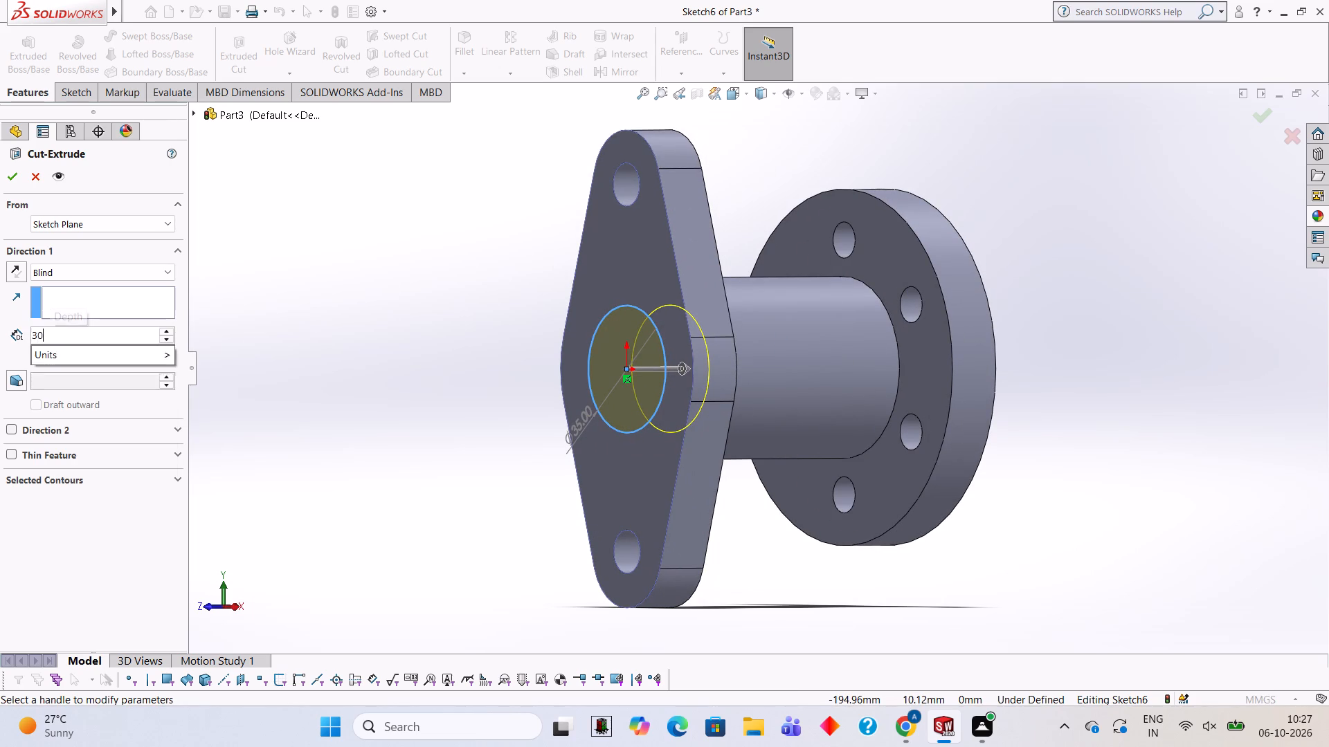
key(Return)
middle_drag(732, 289, 667, 295)
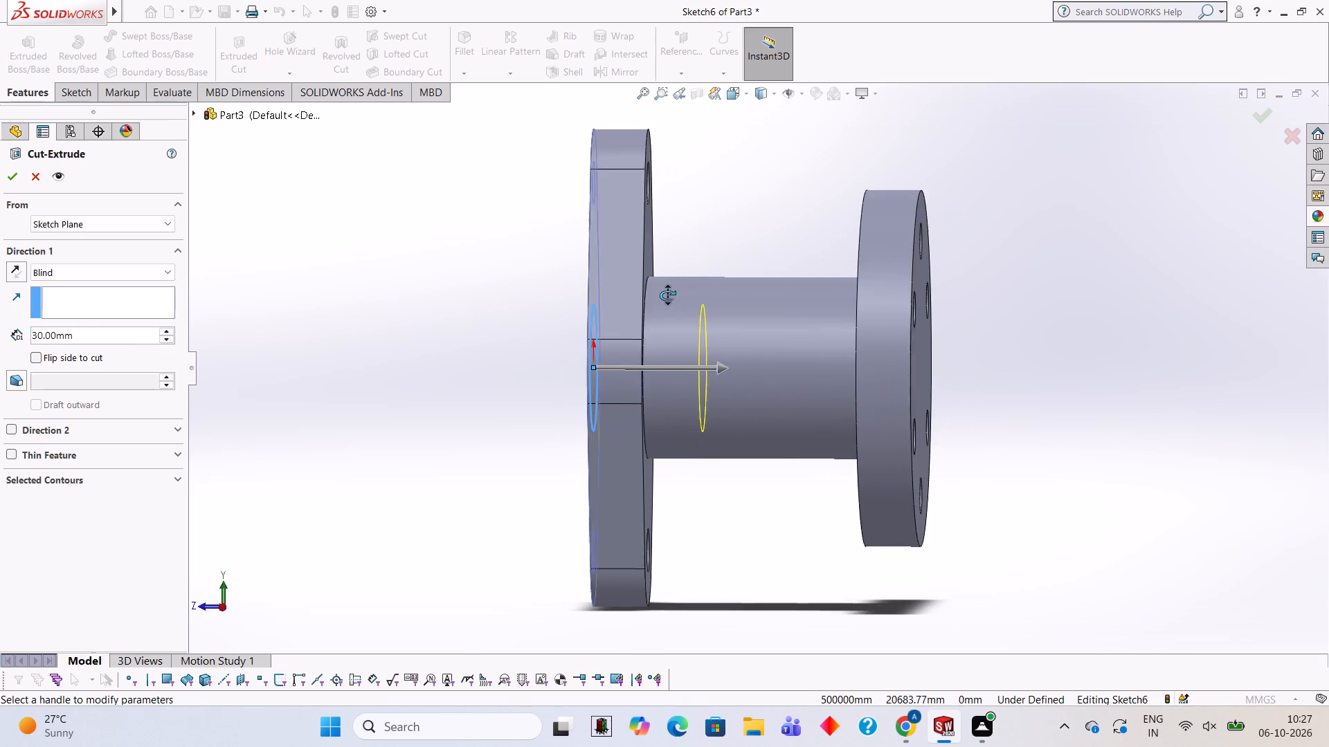
middle_drag(667, 295, 666, 295)
click(18, 180)
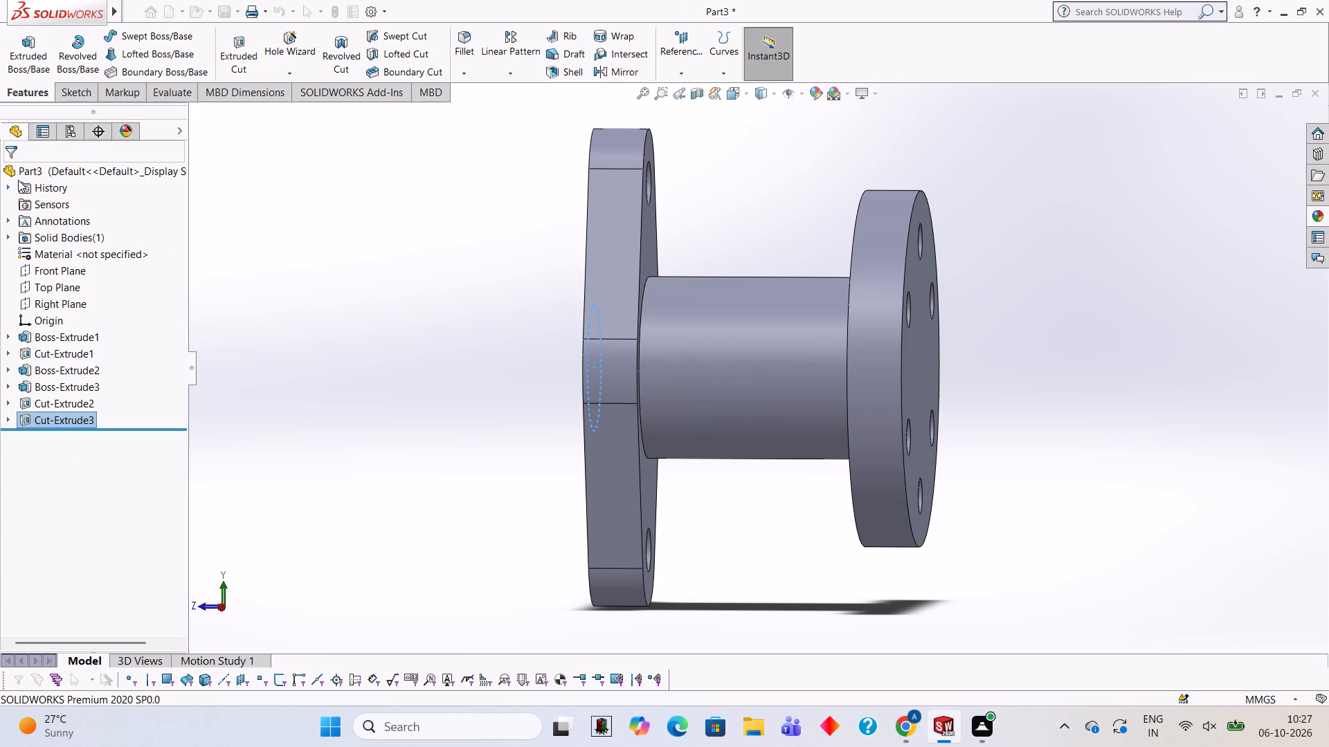
click(255, 209)
Start a sketch on the floor of the 35 mm bore and draw a 28 mm diameter circle centred on the origin.
middle_drag(262, 212, 398, 228)
middle_drag(400, 232, 405, 230)
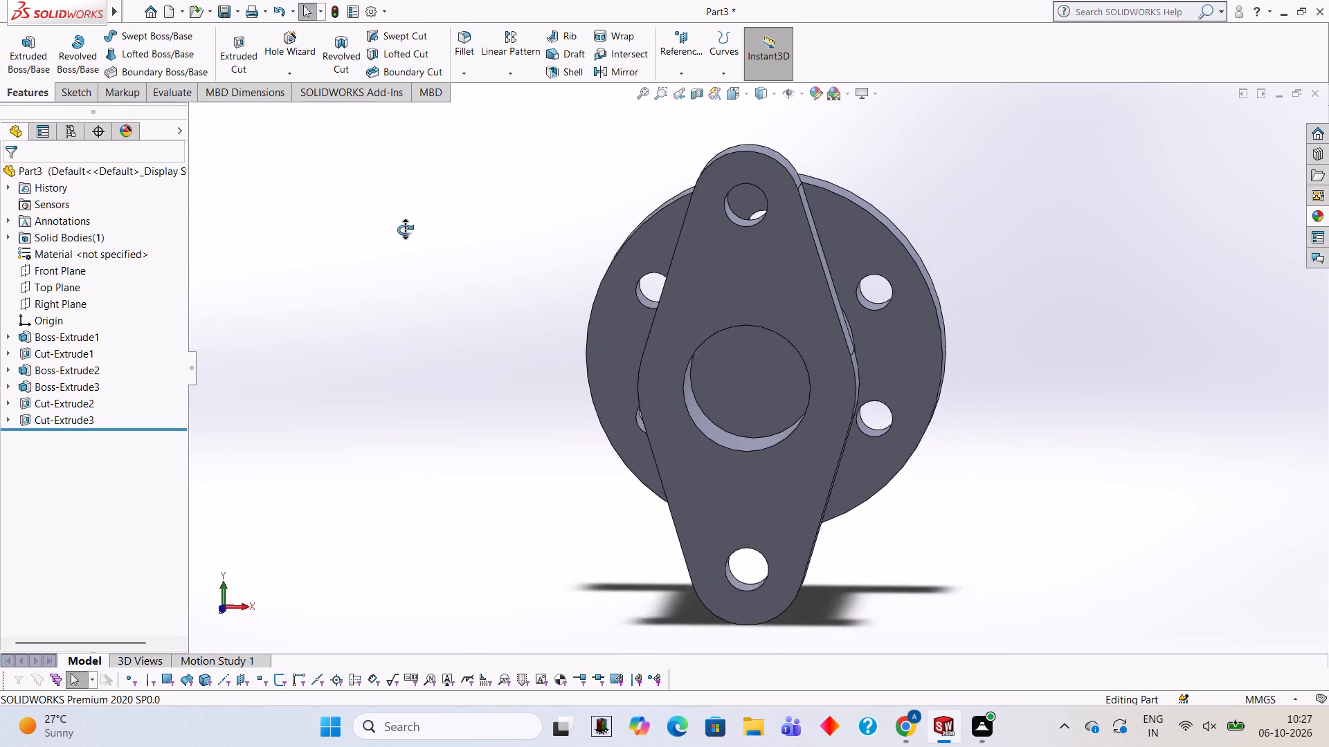
middle_drag(405, 230, 387, 206)
click(734, 355)
click(791, 316)
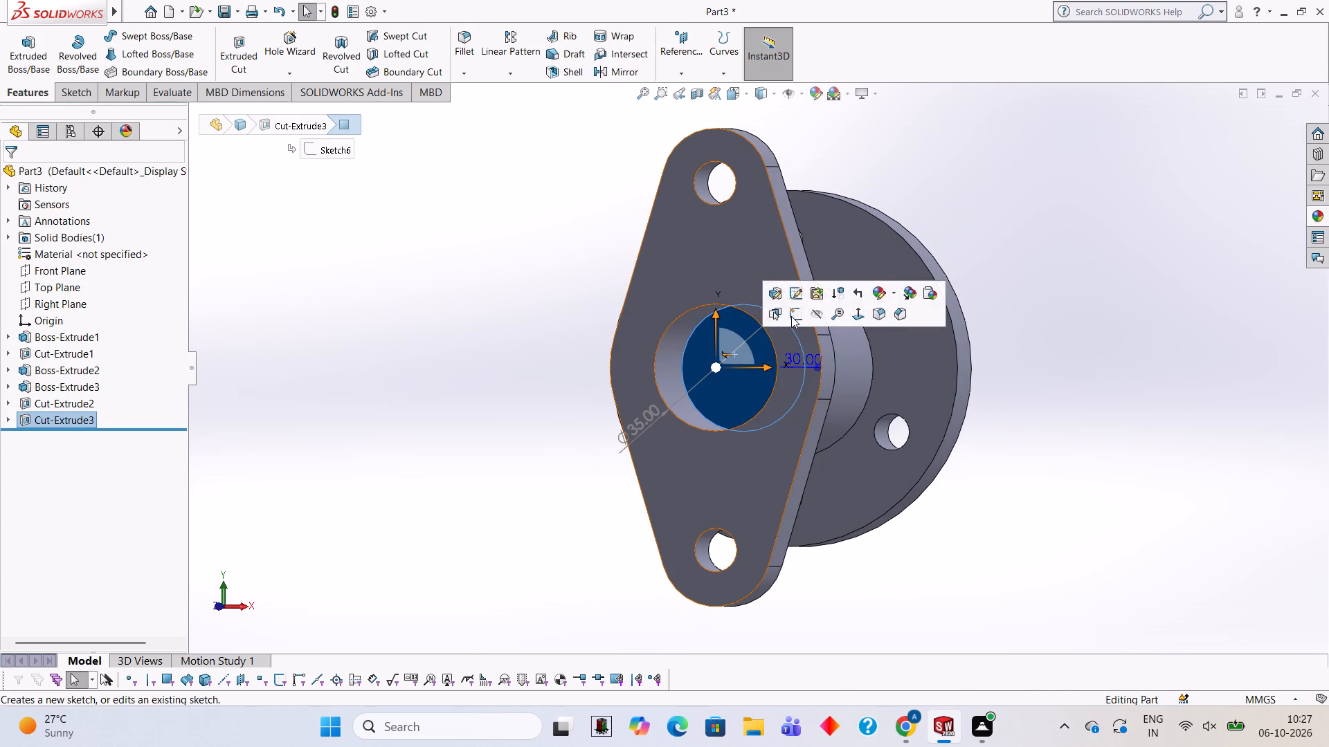
key(ctrl+8)
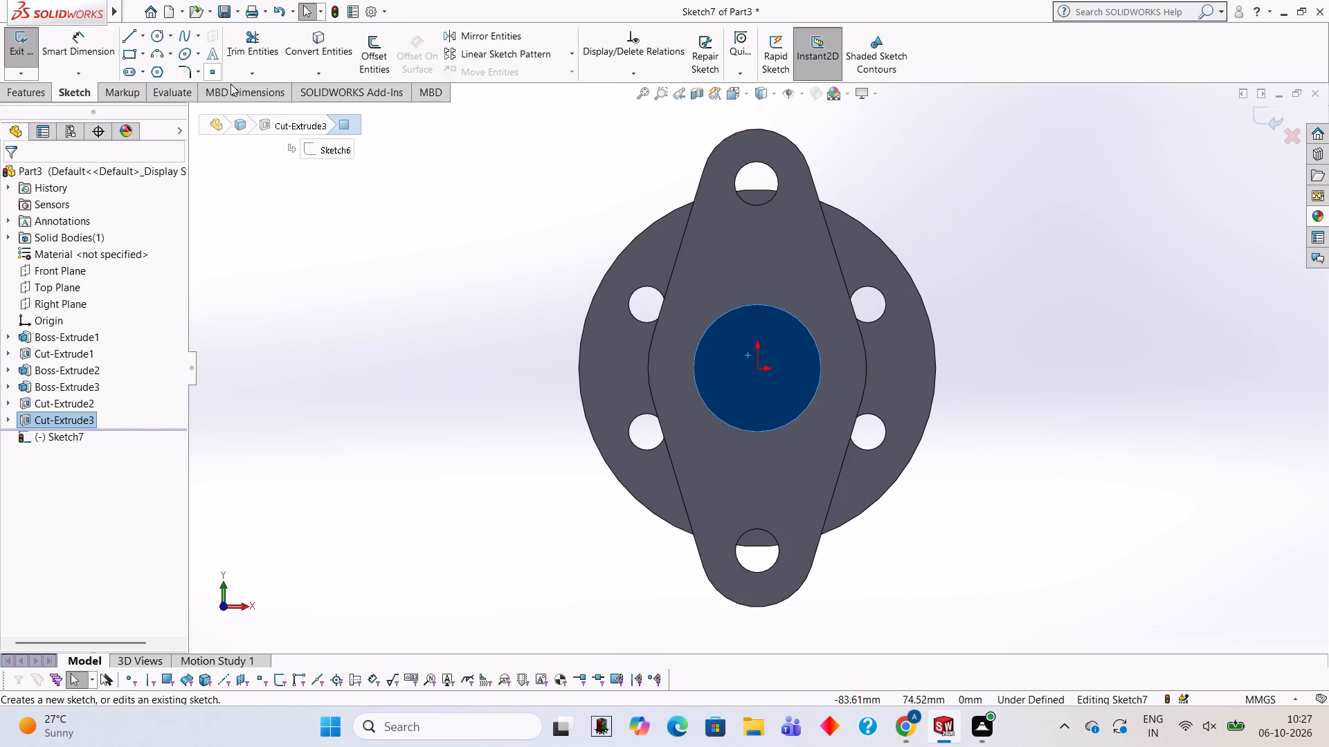
click(157, 37)
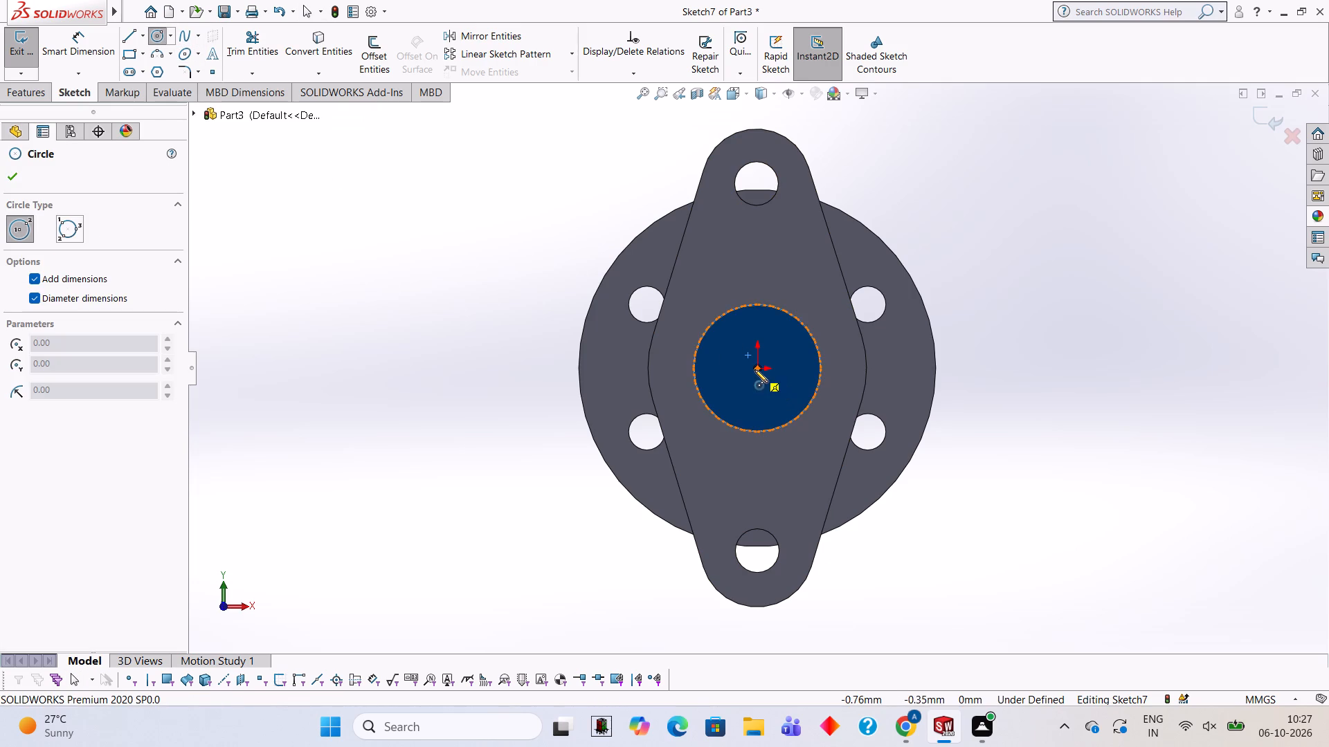
click(755, 369)
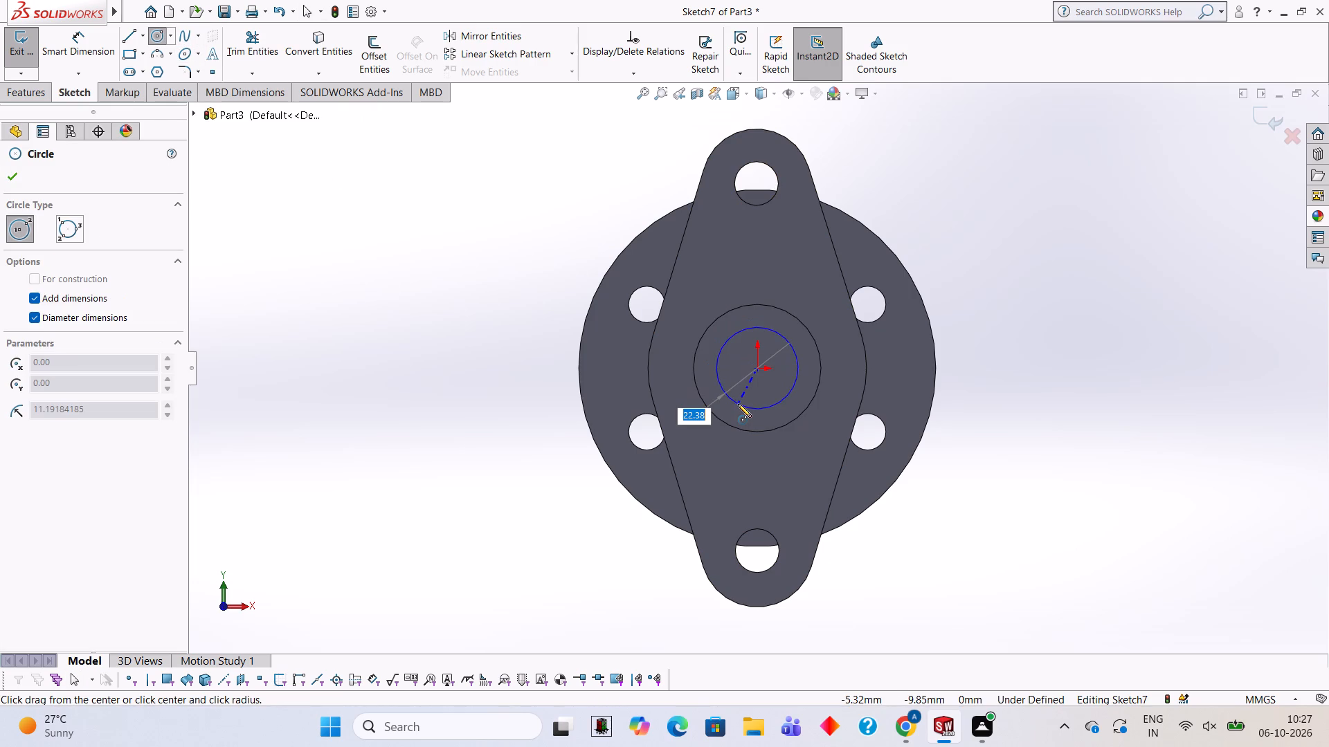
text(28)
key(Return)
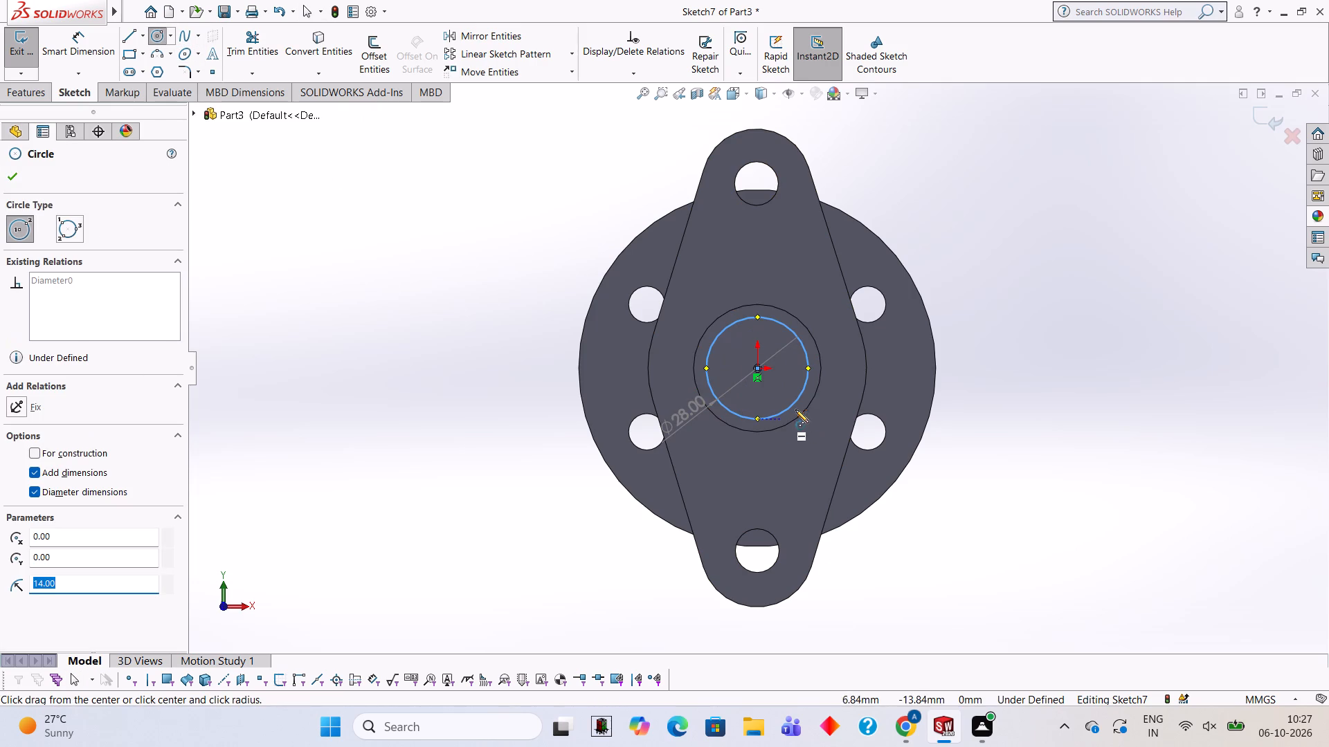
Cut-extrude the 28 mm circle 45 mm deep from the bore's floor along the boss towards the round flange.
middle_drag(988, 249, 871, 259)
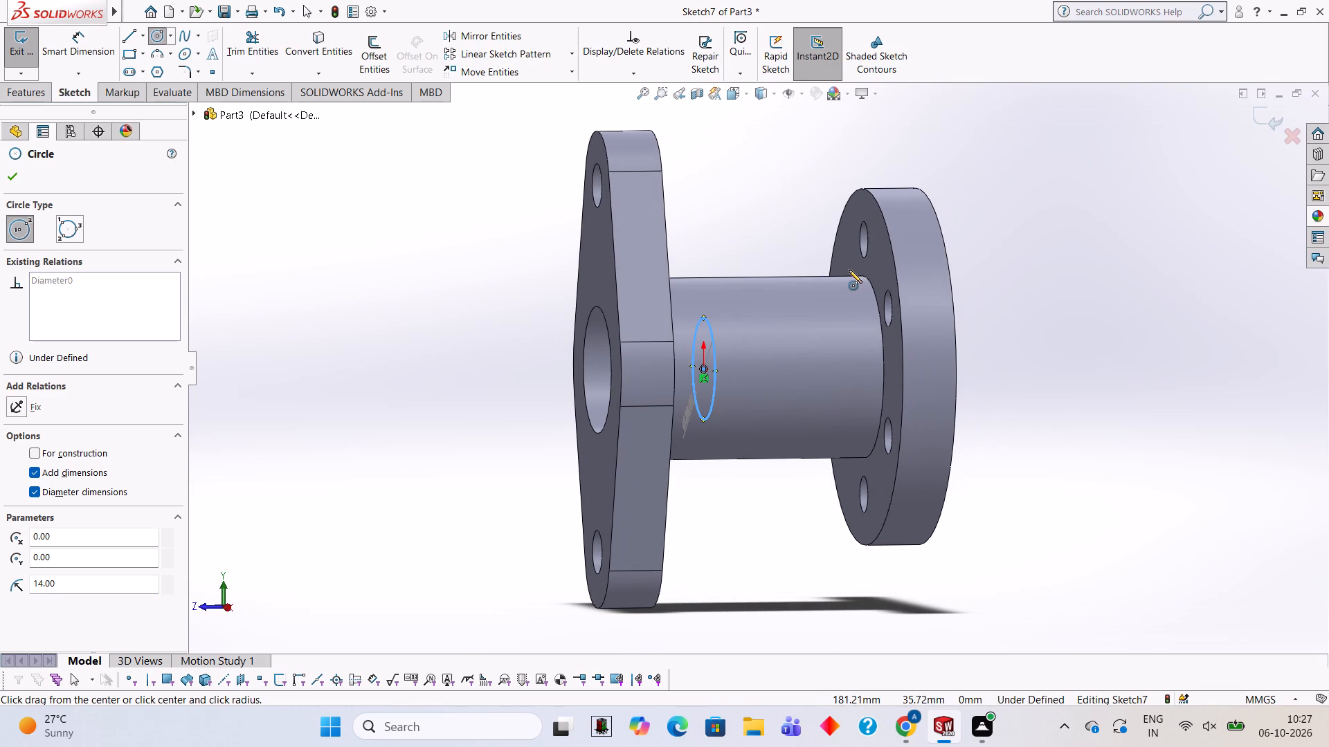
click(35, 93)
click(239, 62)
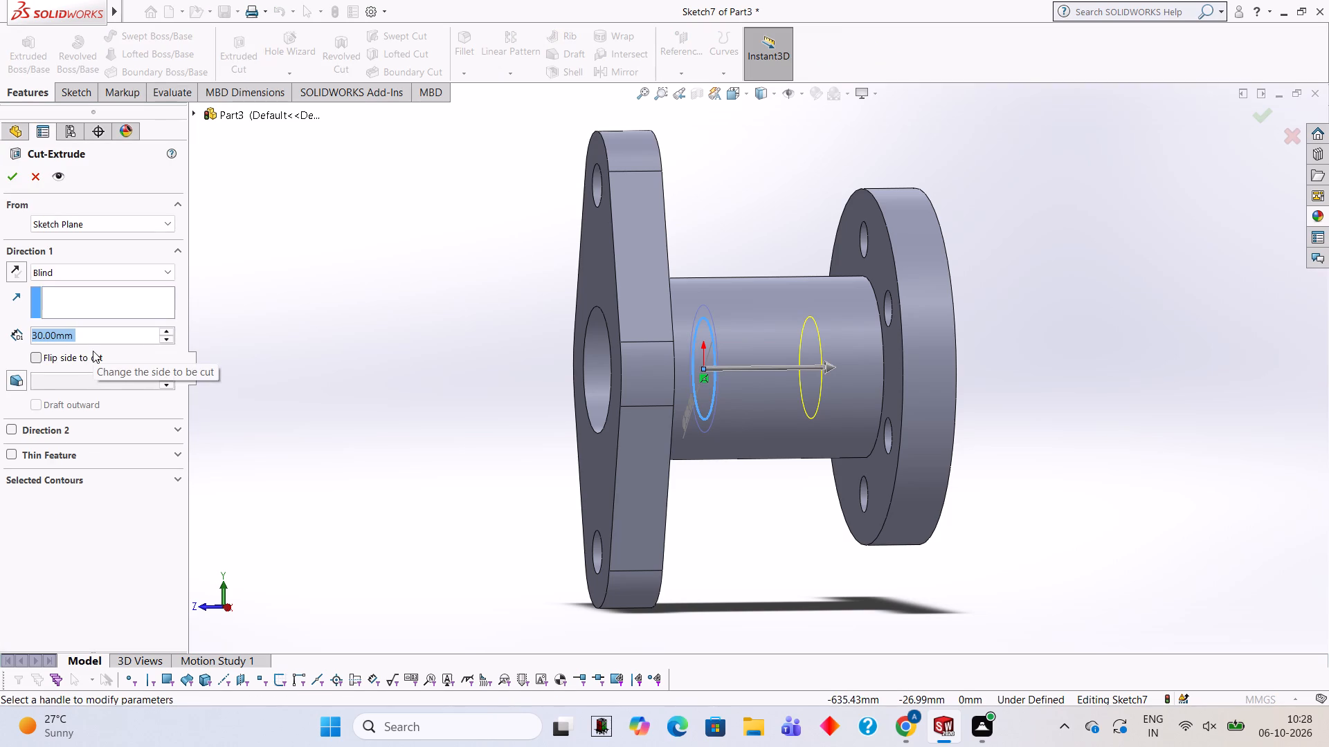
text(40)
key(Return)
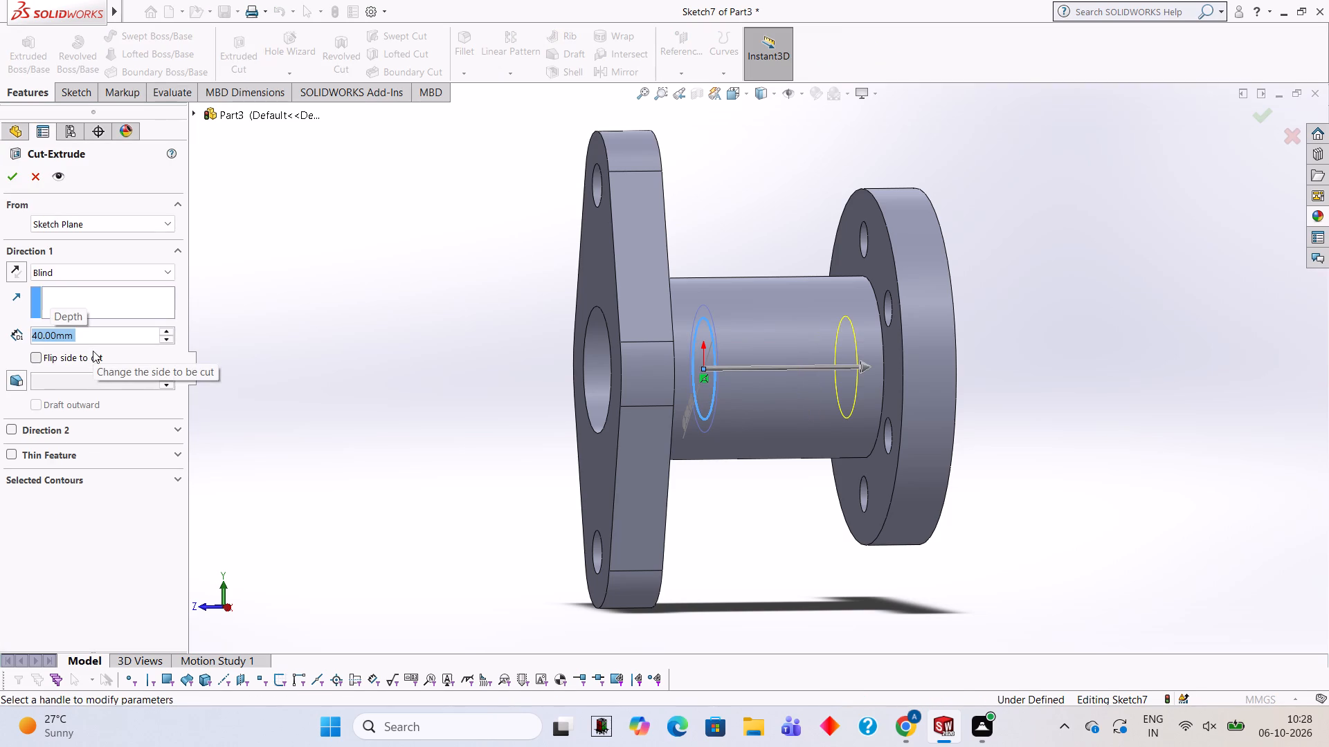
text(45)
key(Return)
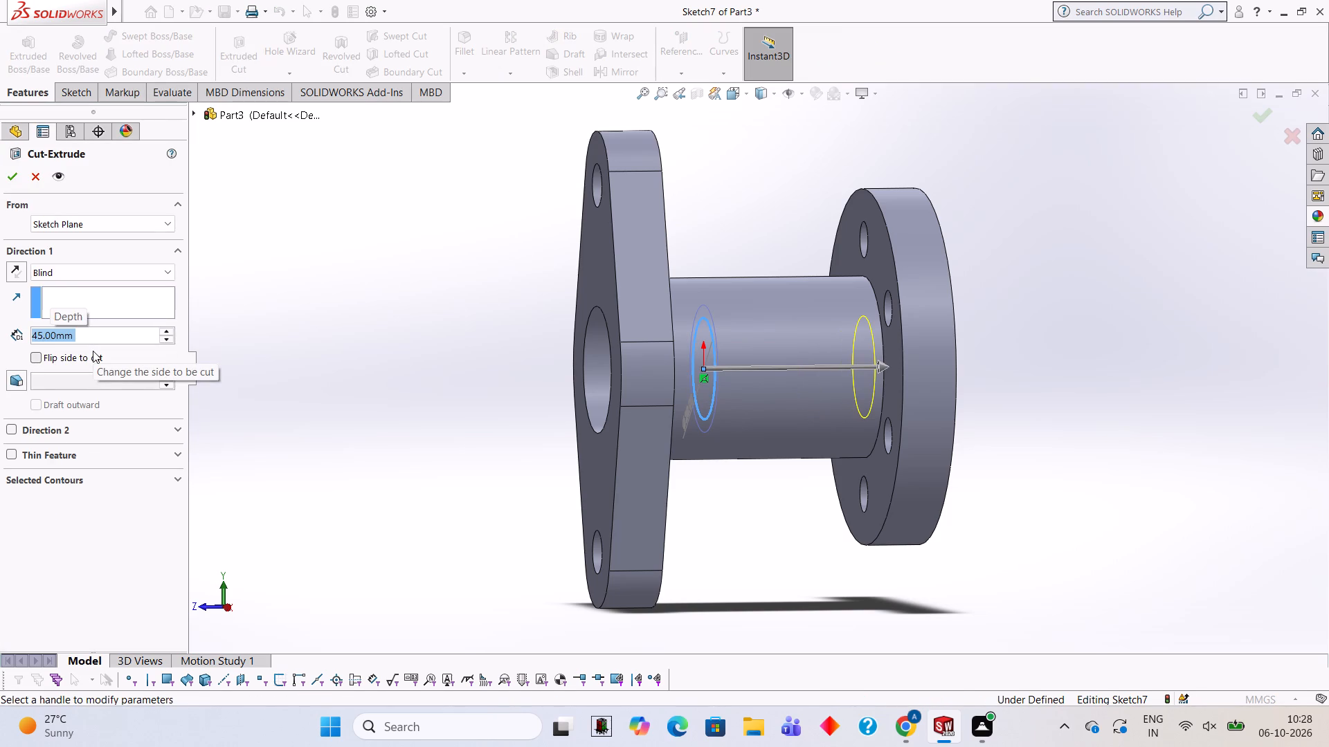
middle_drag(440, 298, 428, 301)
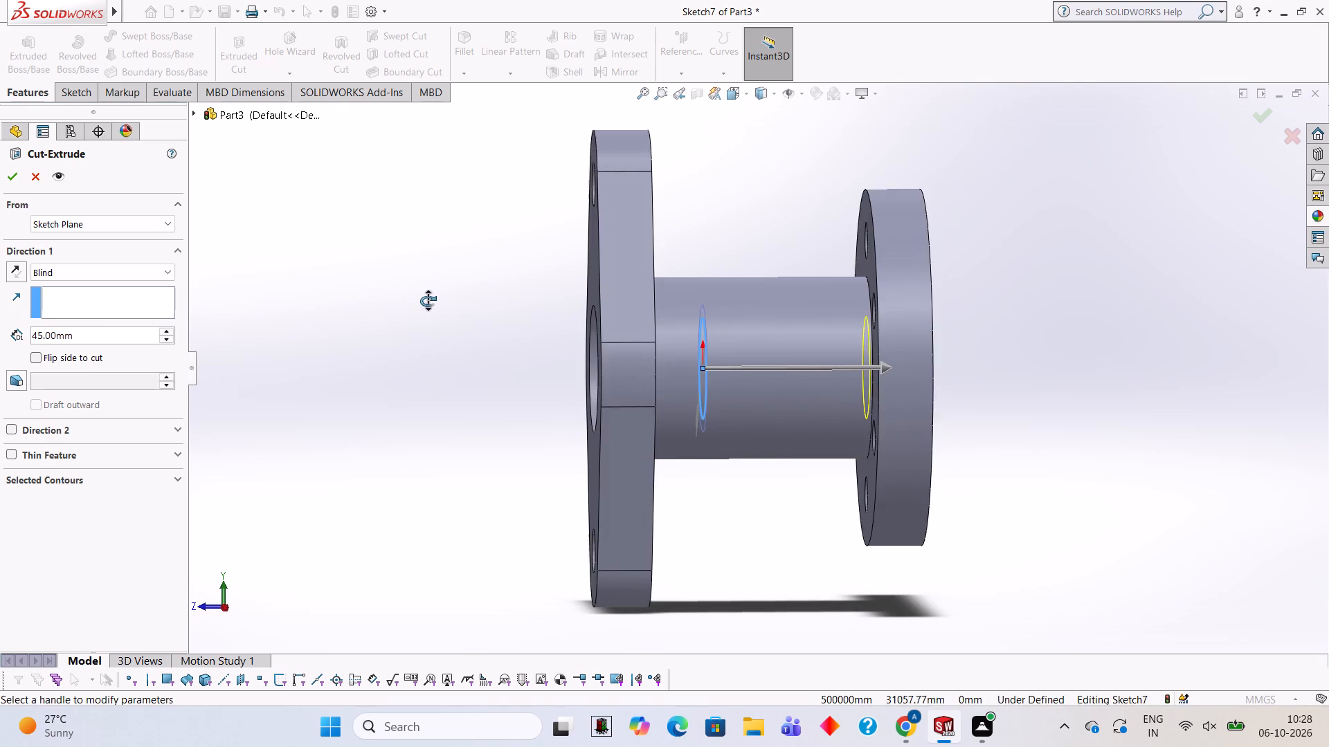
middle_drag(428, 301, 422, 301)
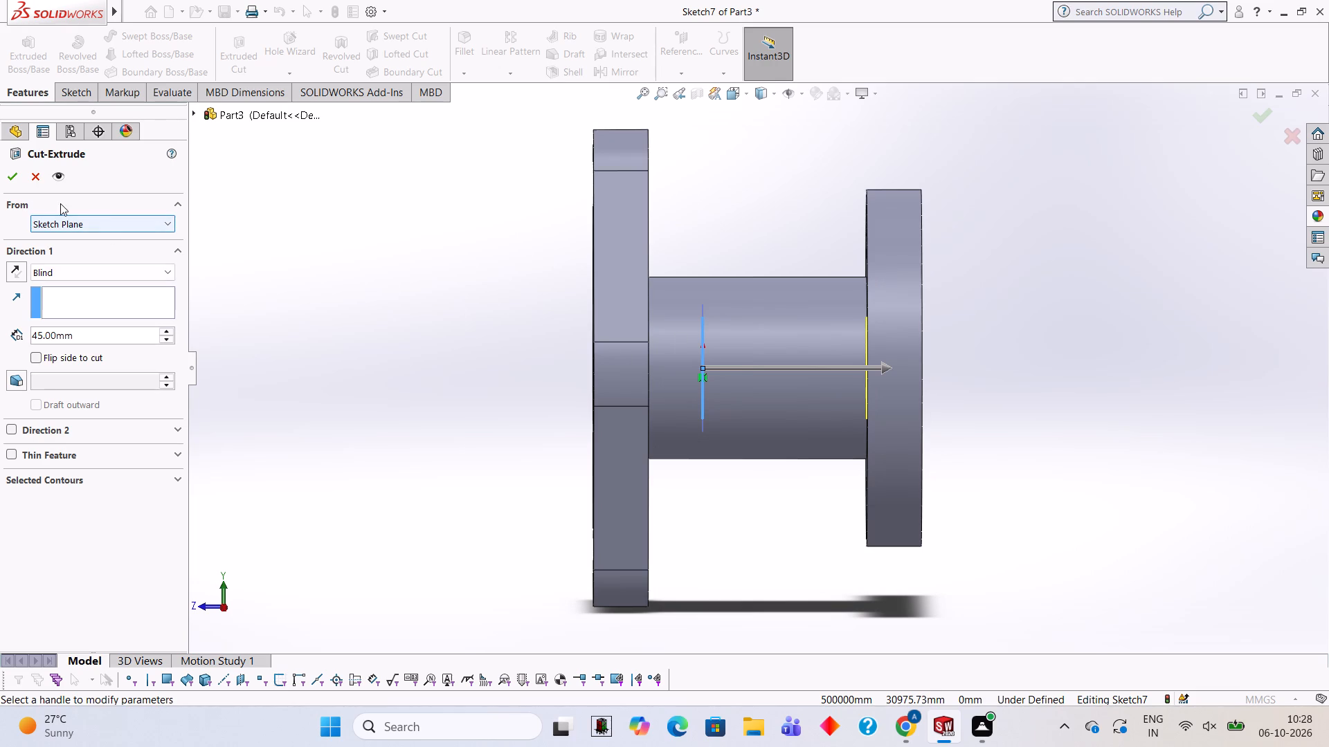
click(10, 176)
click(406, 317)
Examine the stepped bore, both flanges and their holes from several sides of the model.
middle_drag(425, 329, 523, 356)
scroll(425, 329, up, 1)
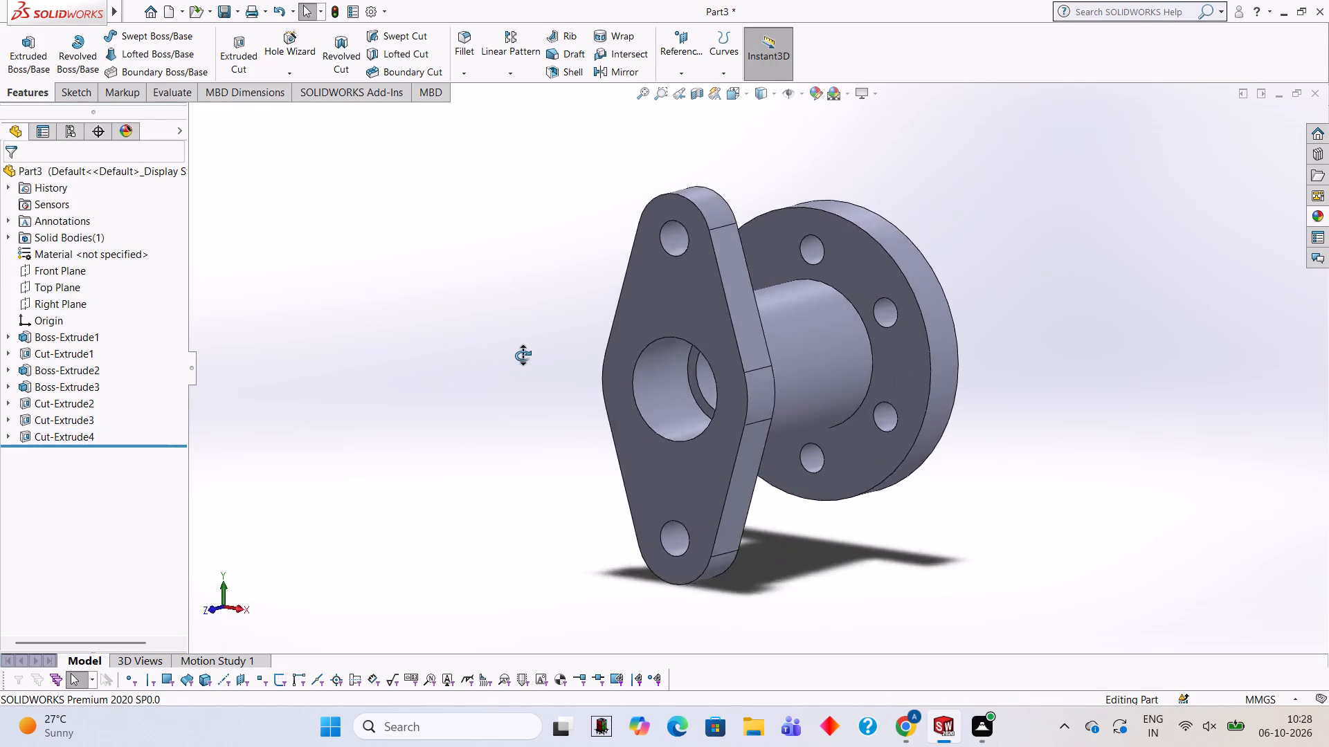
middle_drag(523, 356, 577, 312)
scroll(561, 304, up, 2)
middle_drag(562, 318, 517, 324)
middle_drag(806, 382, 870, 401)
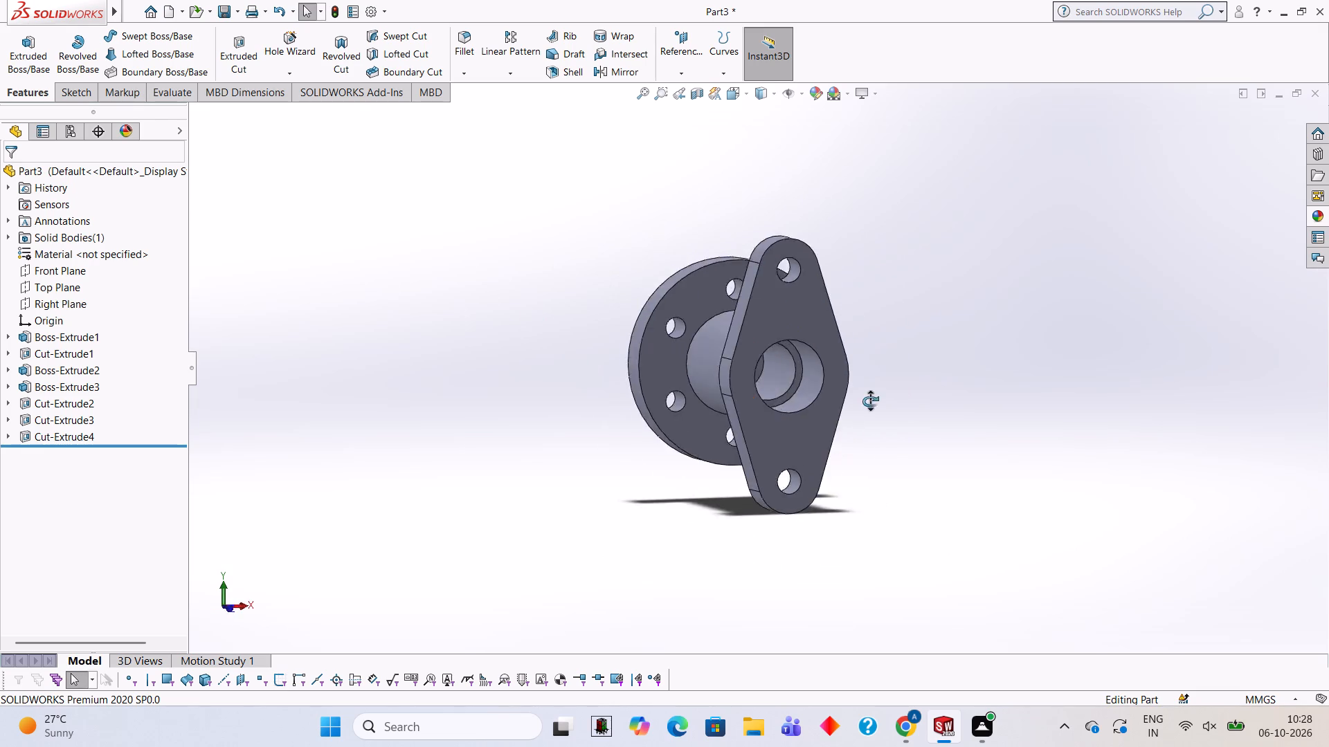
middle_drag(870, 401, 853, 313)
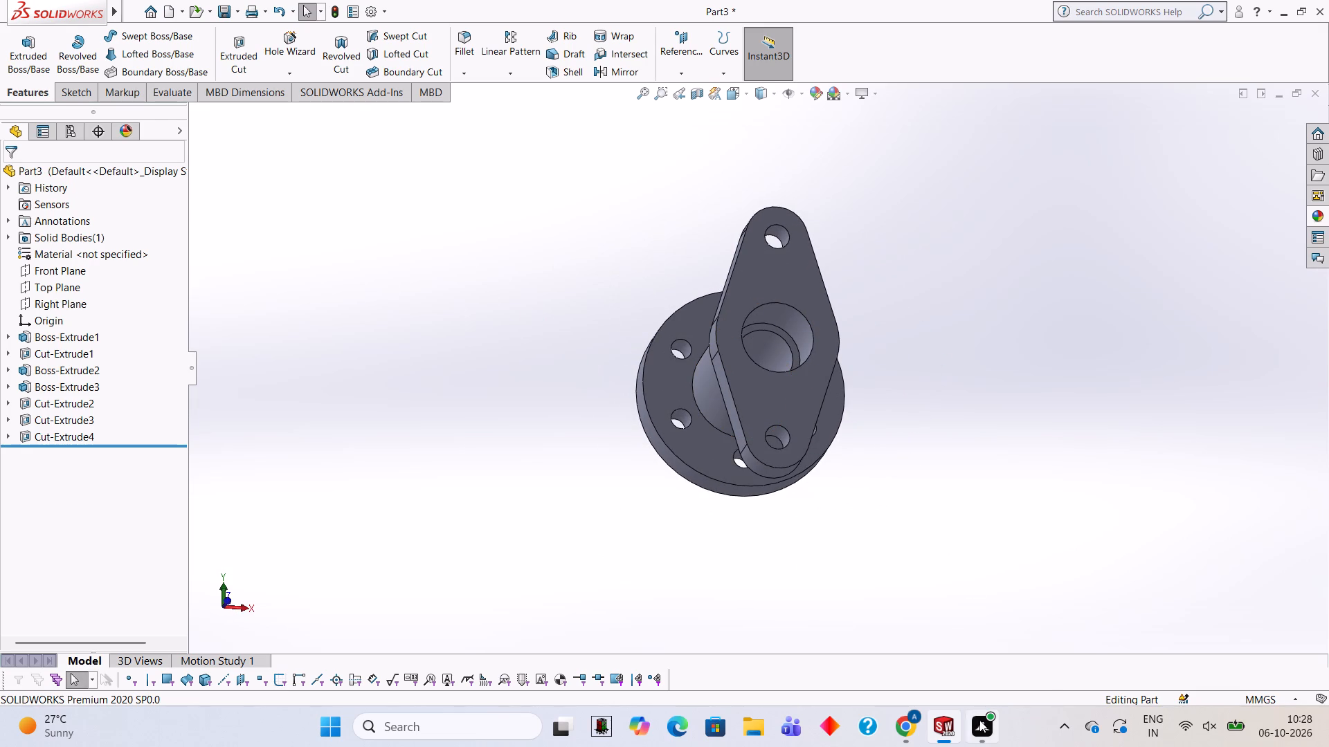
middle_drag(810, 286, 871, 411)
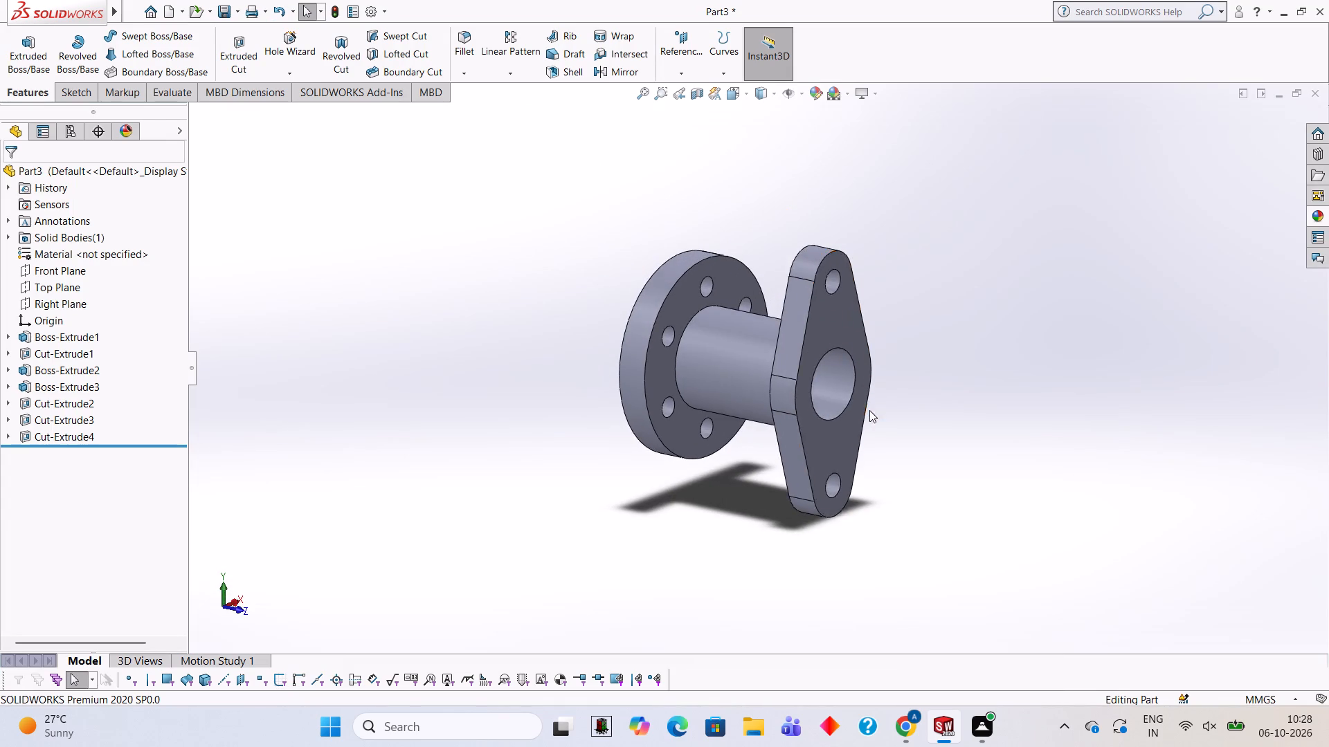
middle_drag(967, 293, 1013, 228)
middle_drag(1008, 228, 661, 356)
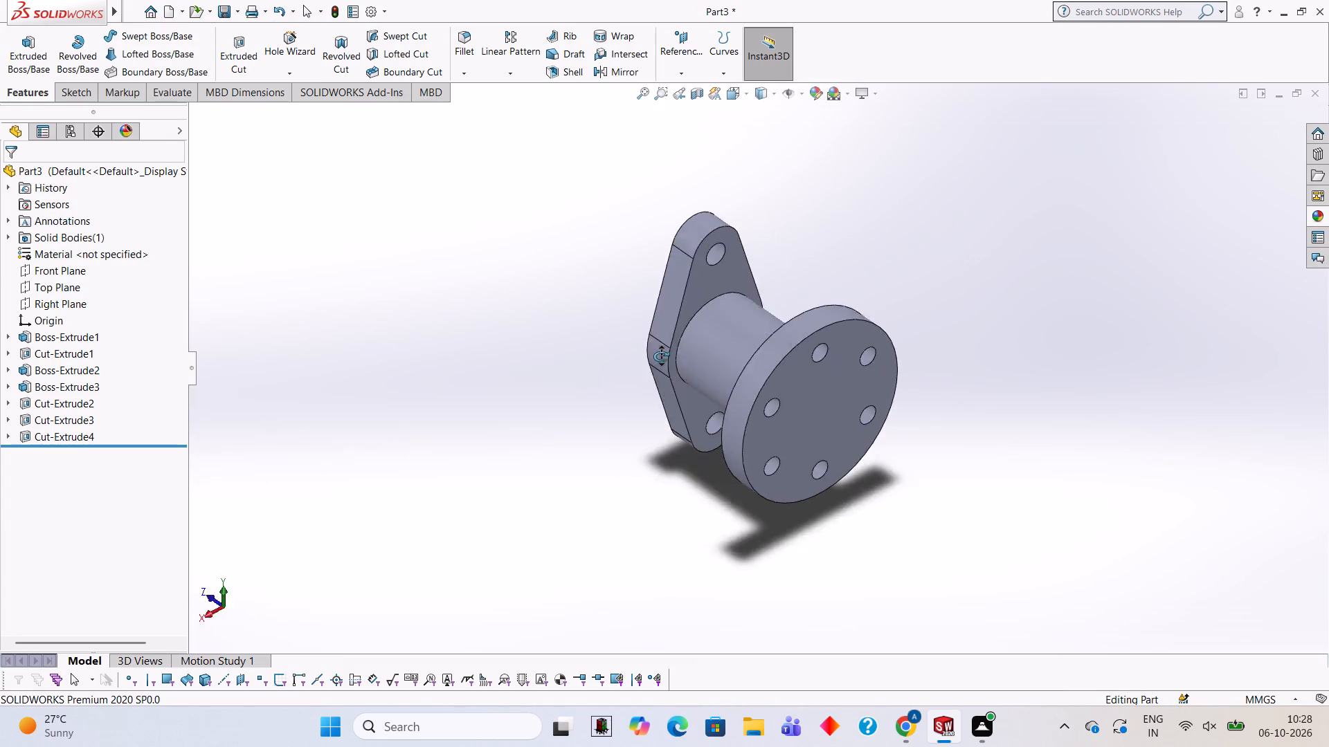
middle_drag(661, 356, 759, 331)
scroll(759, 331, down, 1)
middle_drag(723, 304, 763, 257)
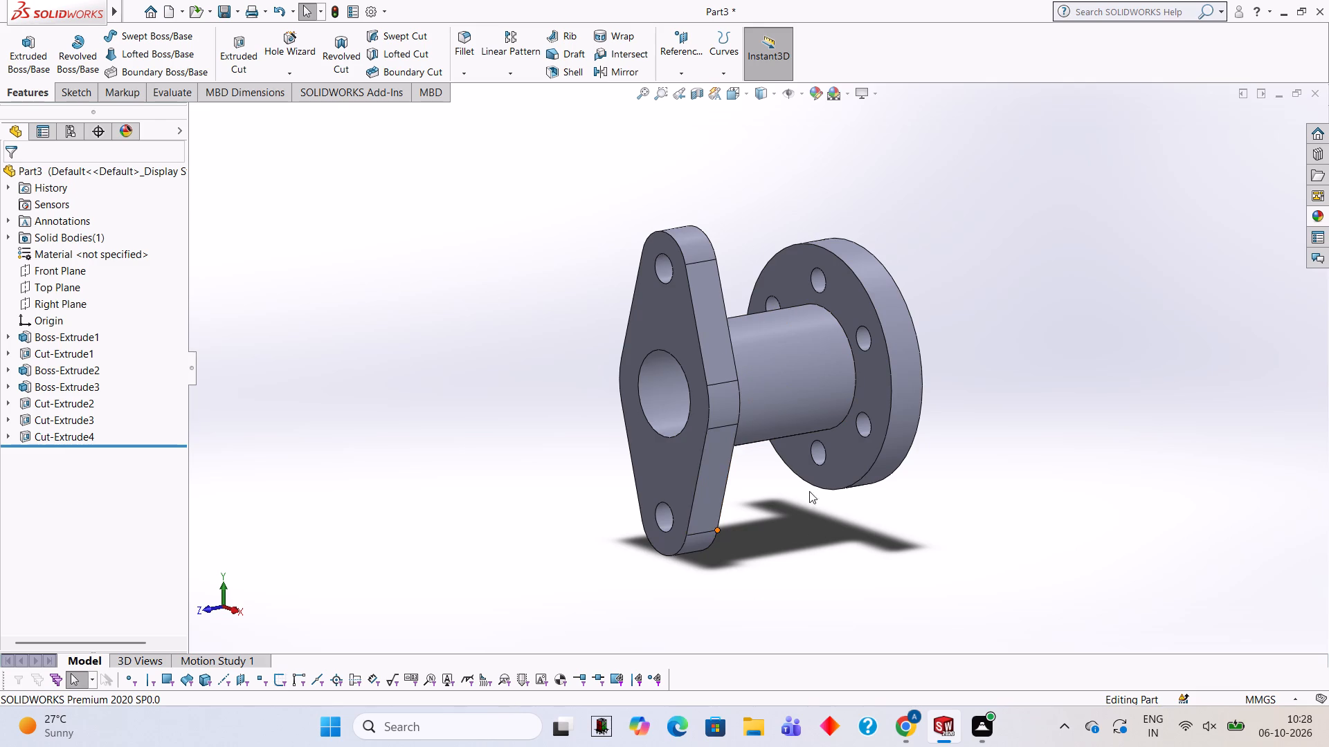
middle_drag(809, 491, 879, 426)
middle_drag(880, 427, 894, 465)
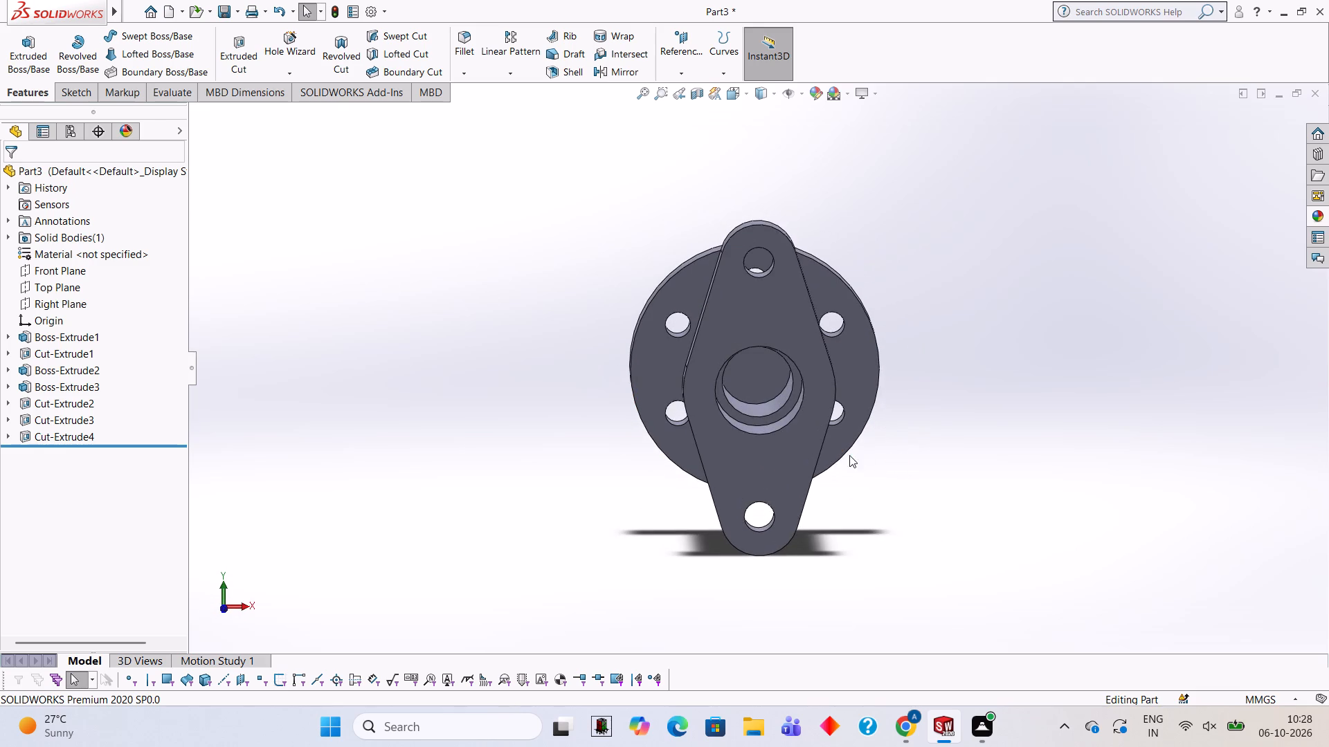
middle_drag(849, 455, 882, 458)
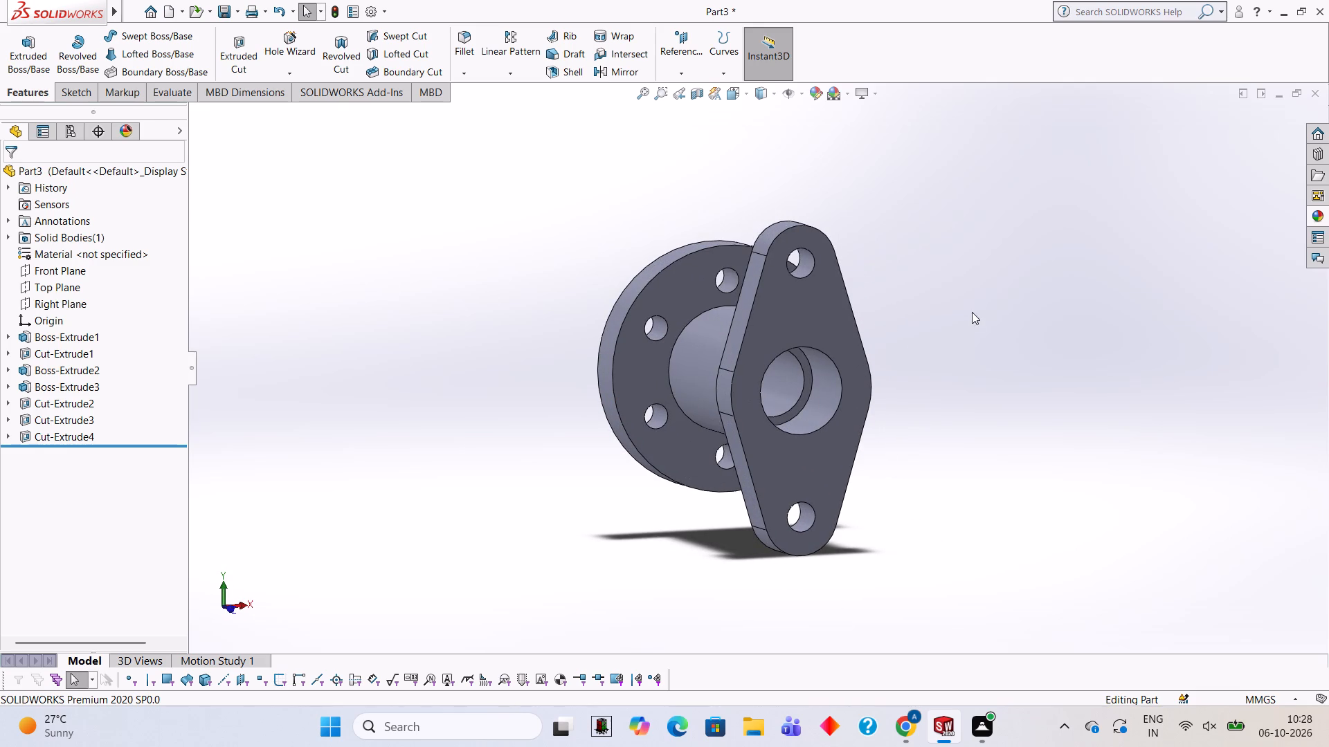
middle_drag(972, 312, 835, 324)
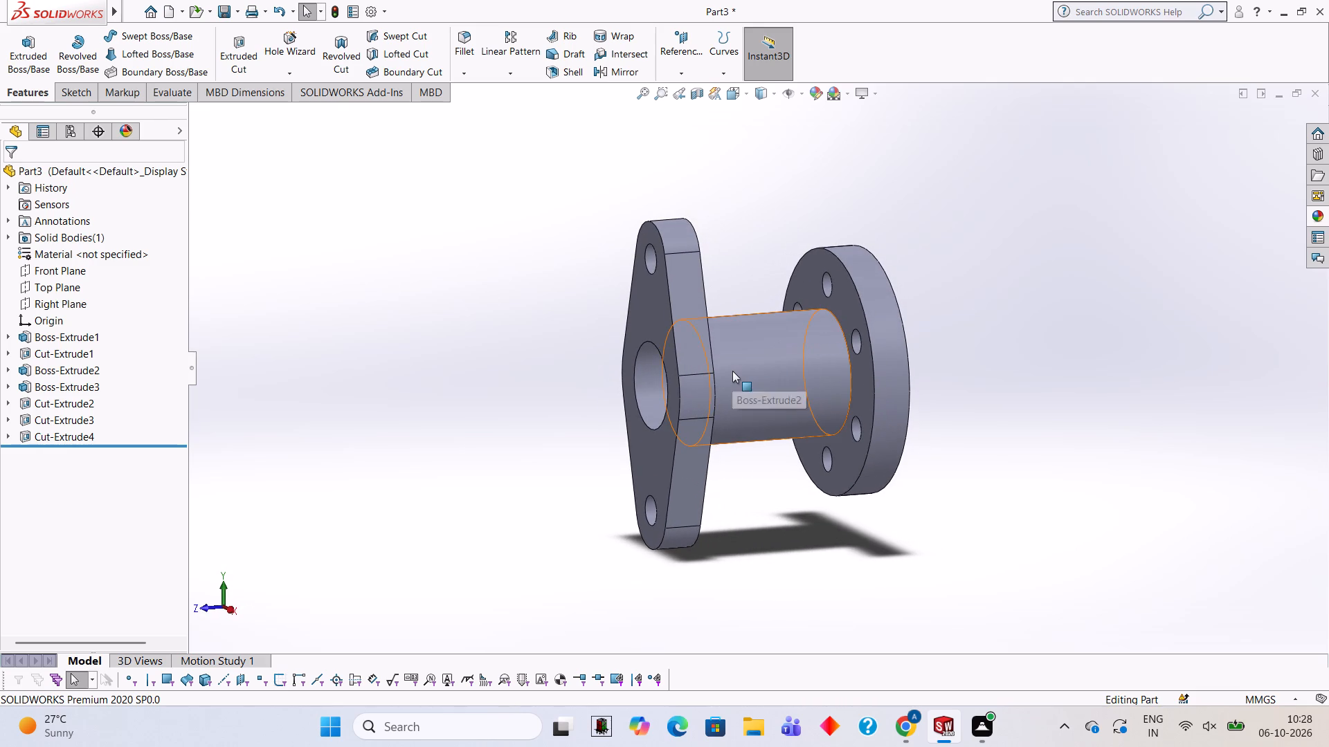
scroll(768, 431, down, 3)
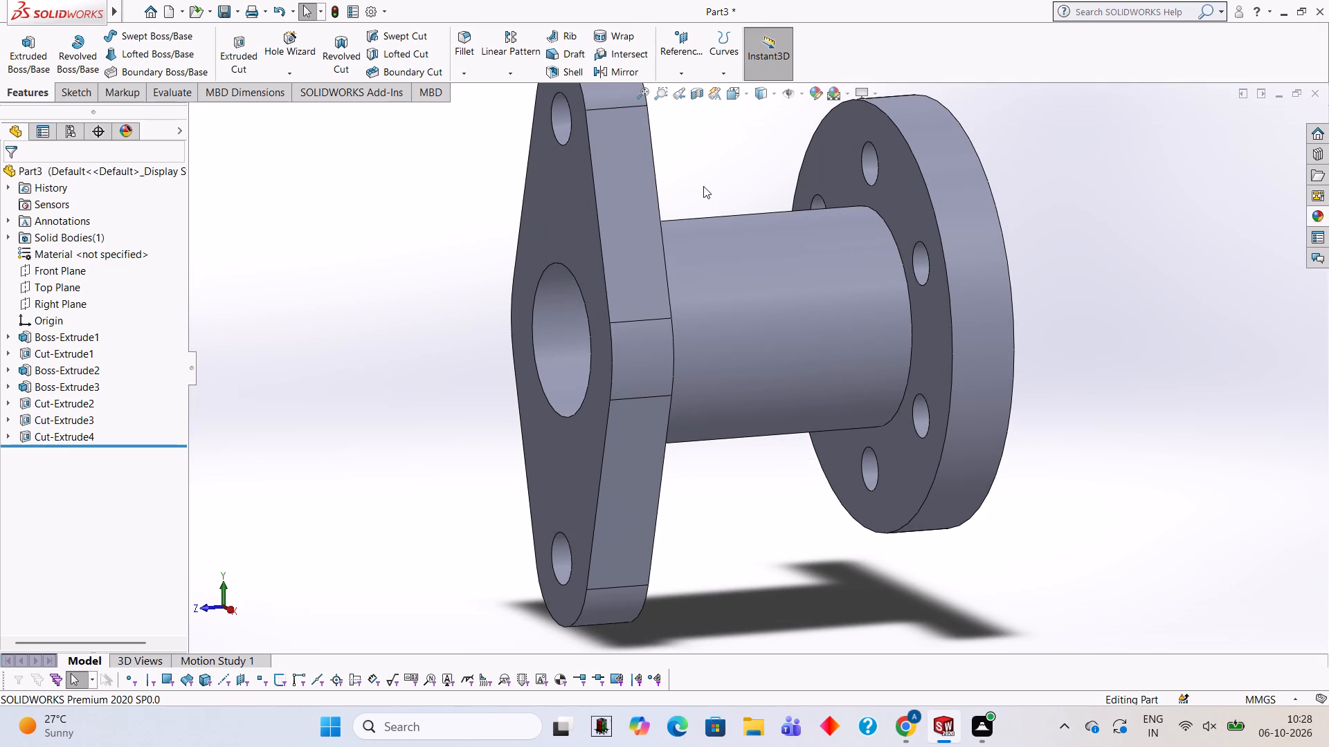
scroll(703, 186, down, 1)
scroll(703, 186, up, 1)
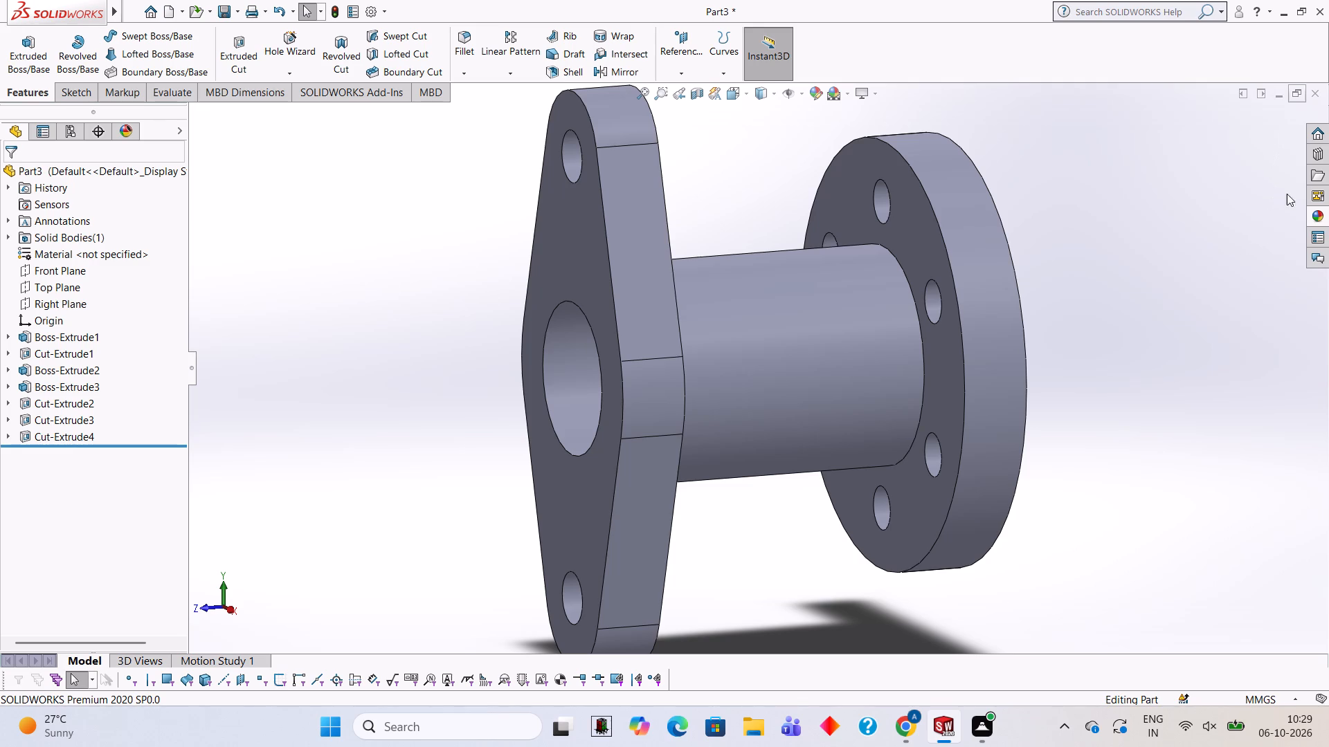
Apply the solid Pink appearance to the whole body of the flanged part.
click(1319, 207)
scroll(1193, 397, up, 3)
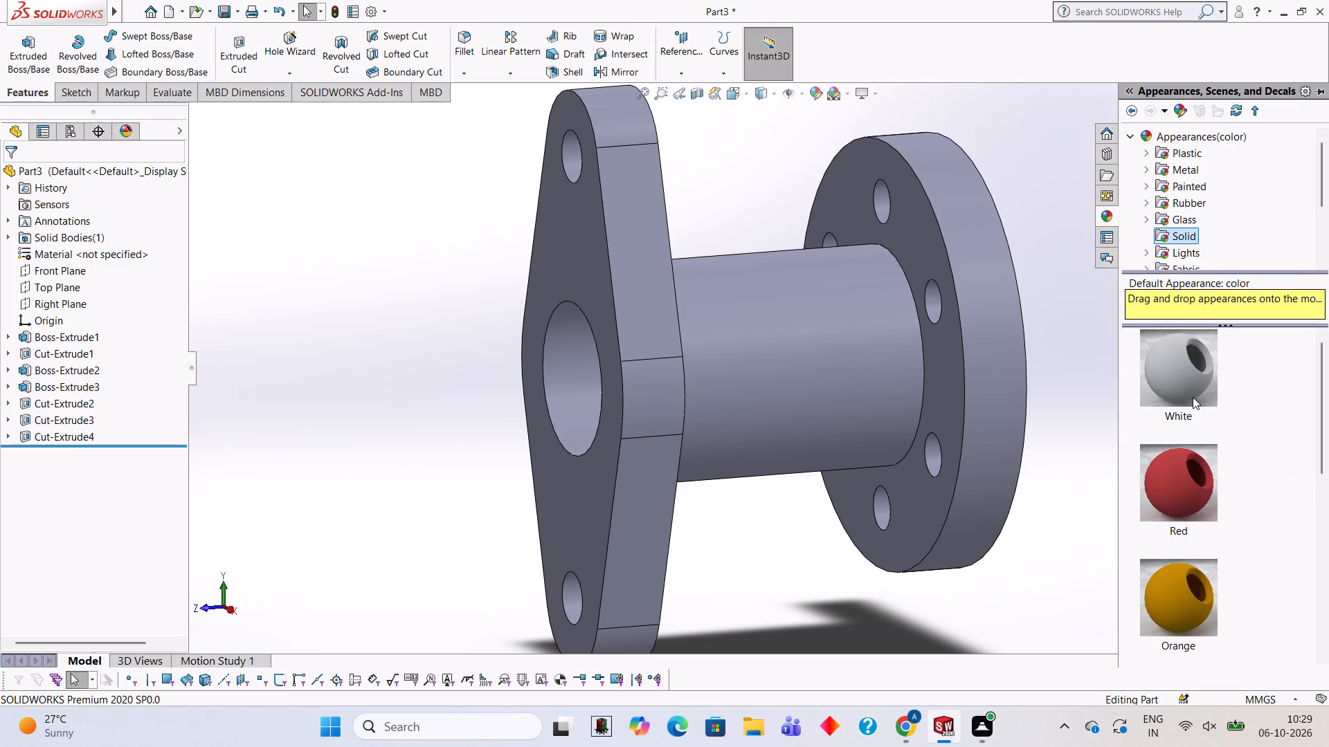
scroll(1189, 400, up, 1)
scroll(1189, 400, down, 5)
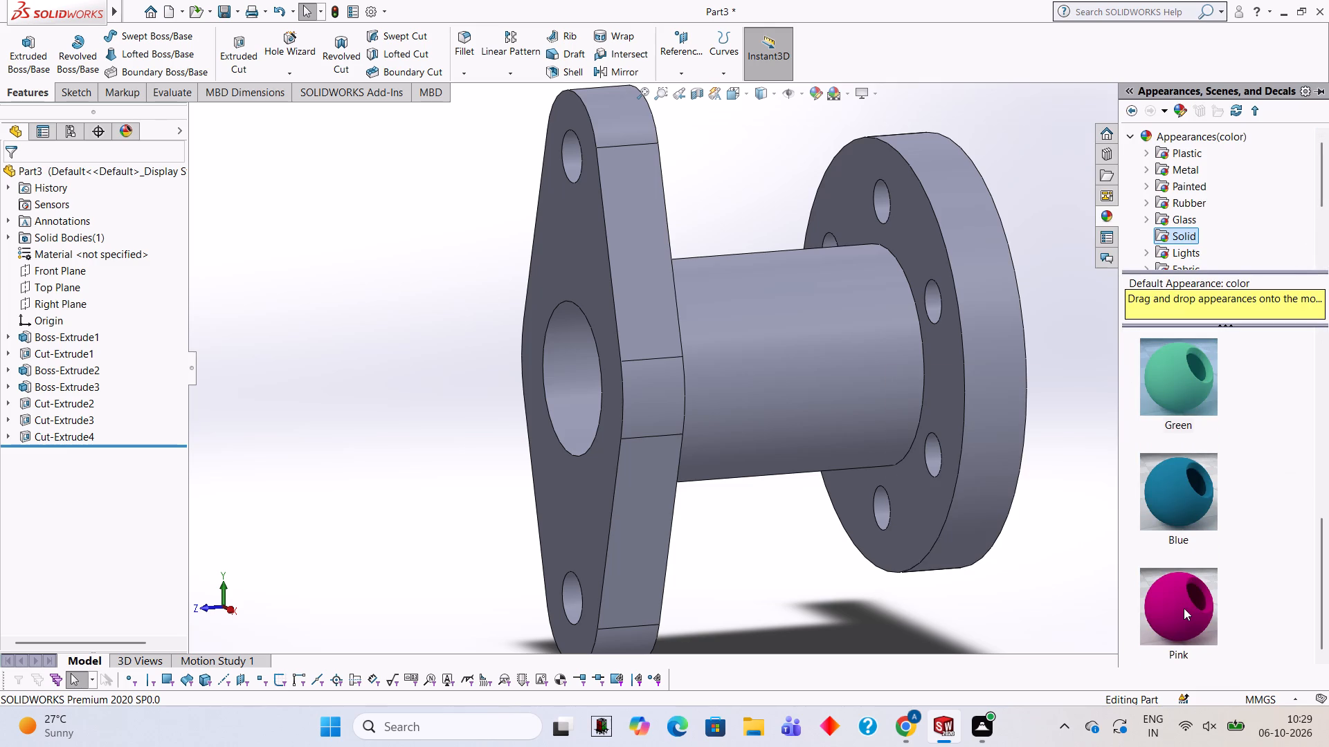
drag(1178, 591, 825, 283)
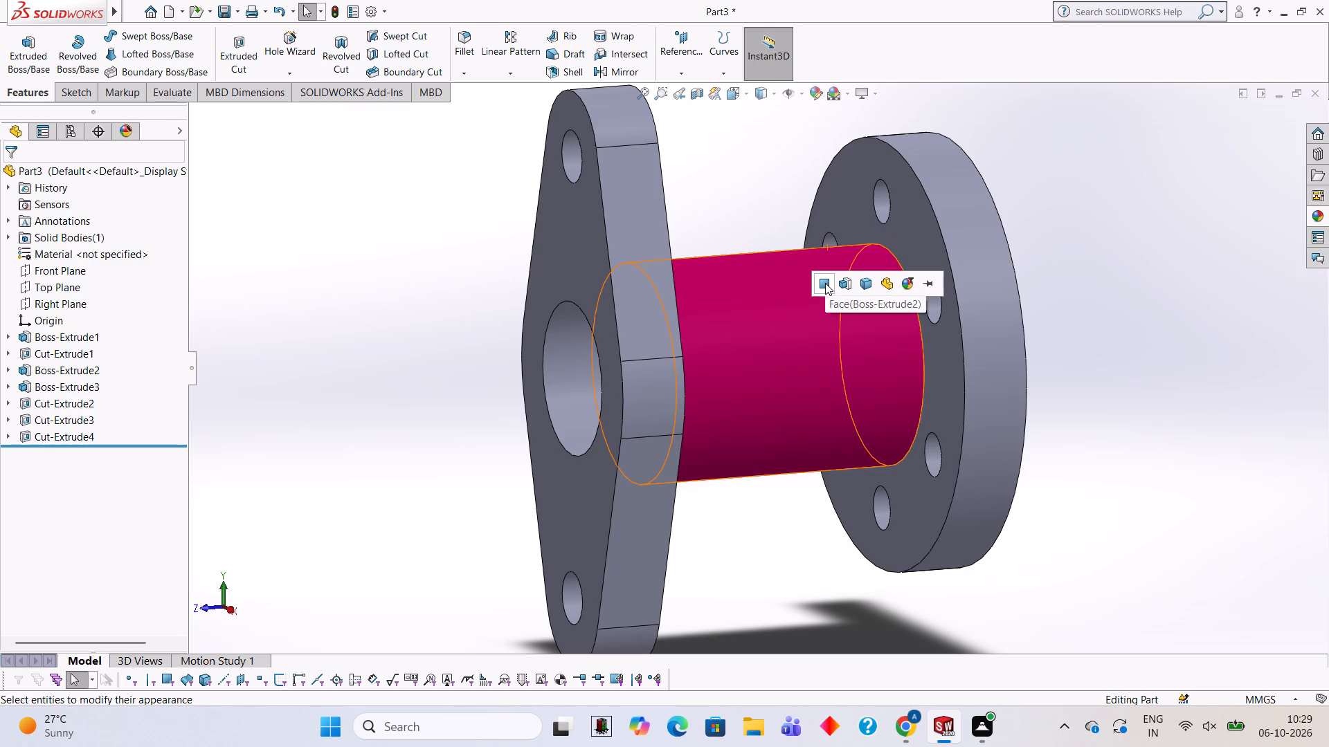
click(863, 277)
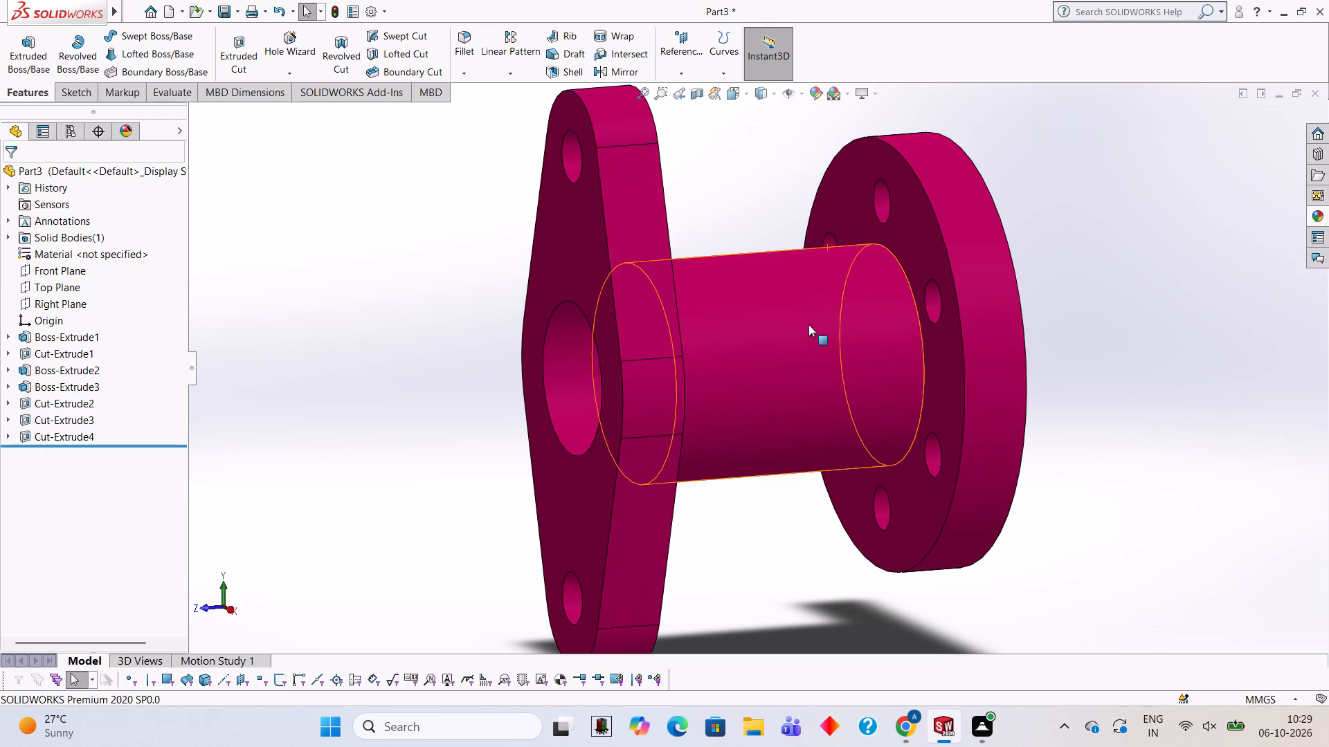
Apply the solid Yellow appearance to the 35 mm bore's cut feature in the two-lobed flange.
middle_drag(805, 312, 853, 308)
scroll(589, 372, down, 3)
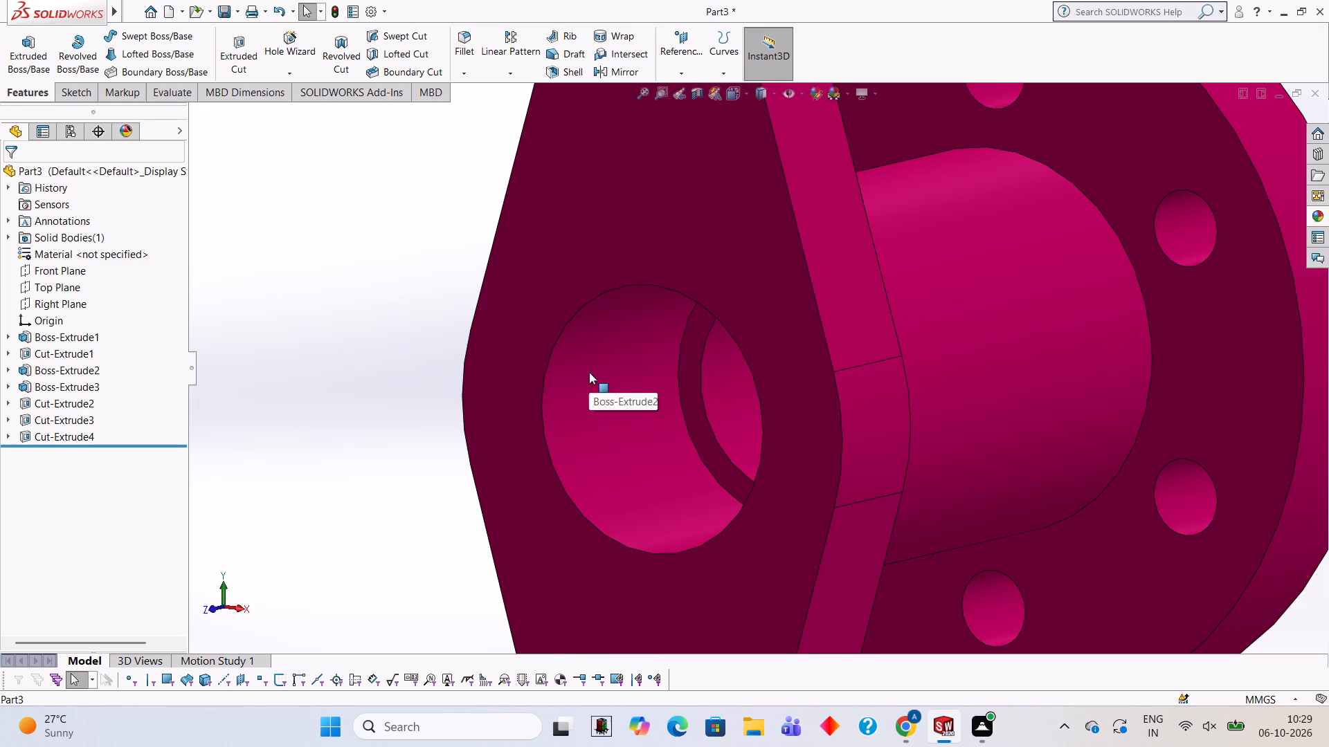
click(1312, 216)
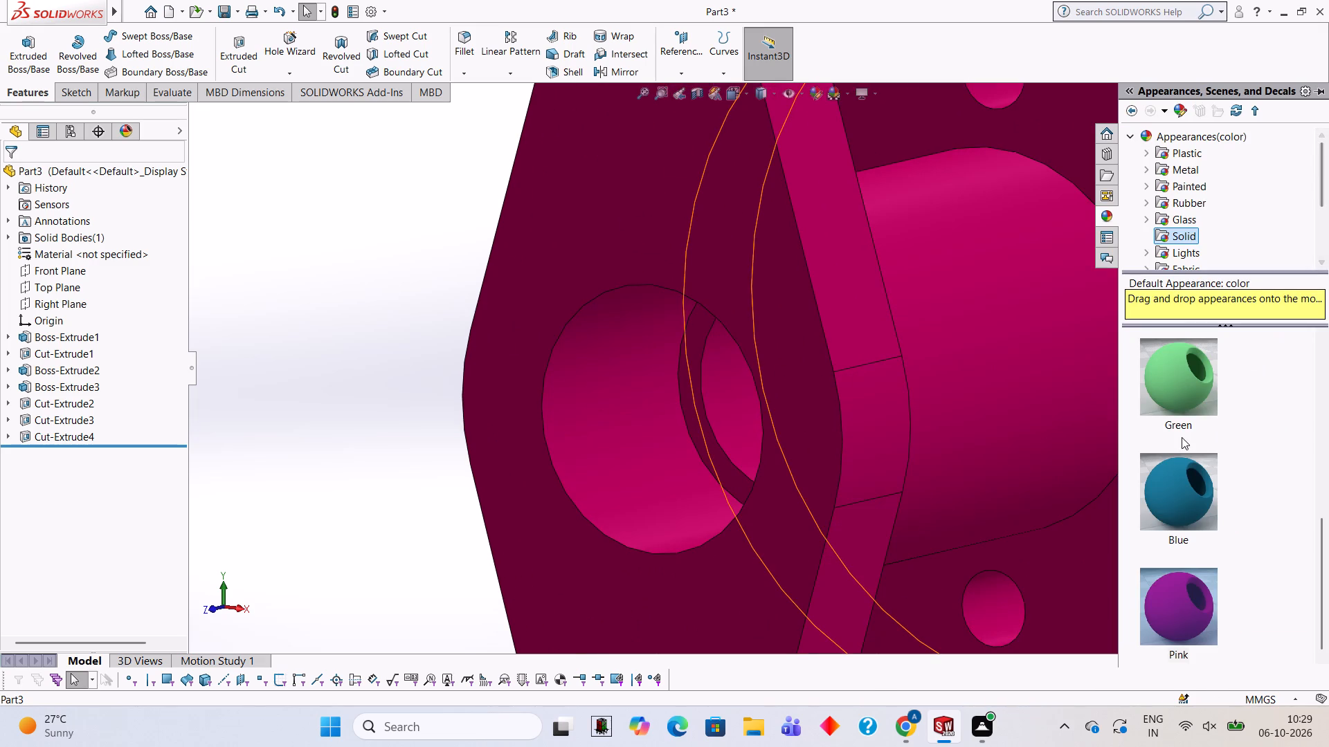
scroll(1181, 371, up, 4)
scroll(1181, 371, down, 2)
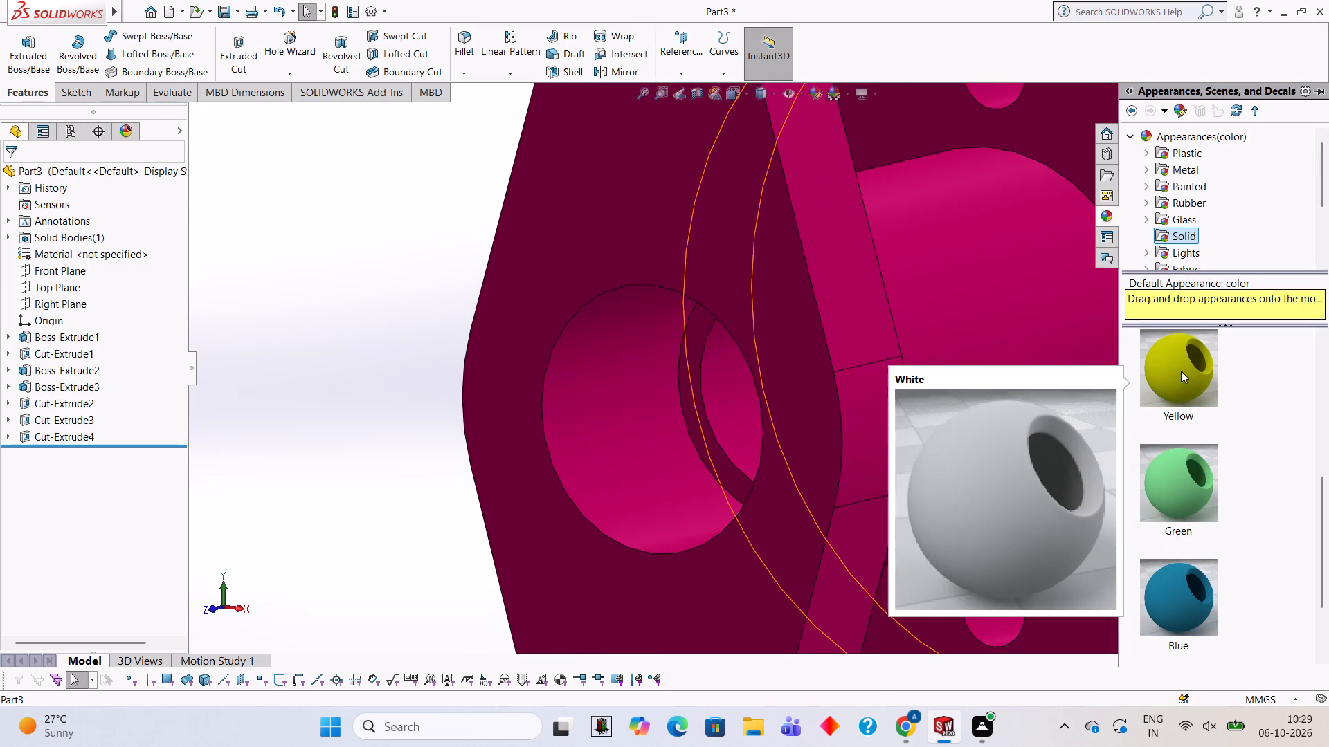
drag(1181, 371, 656, 379)
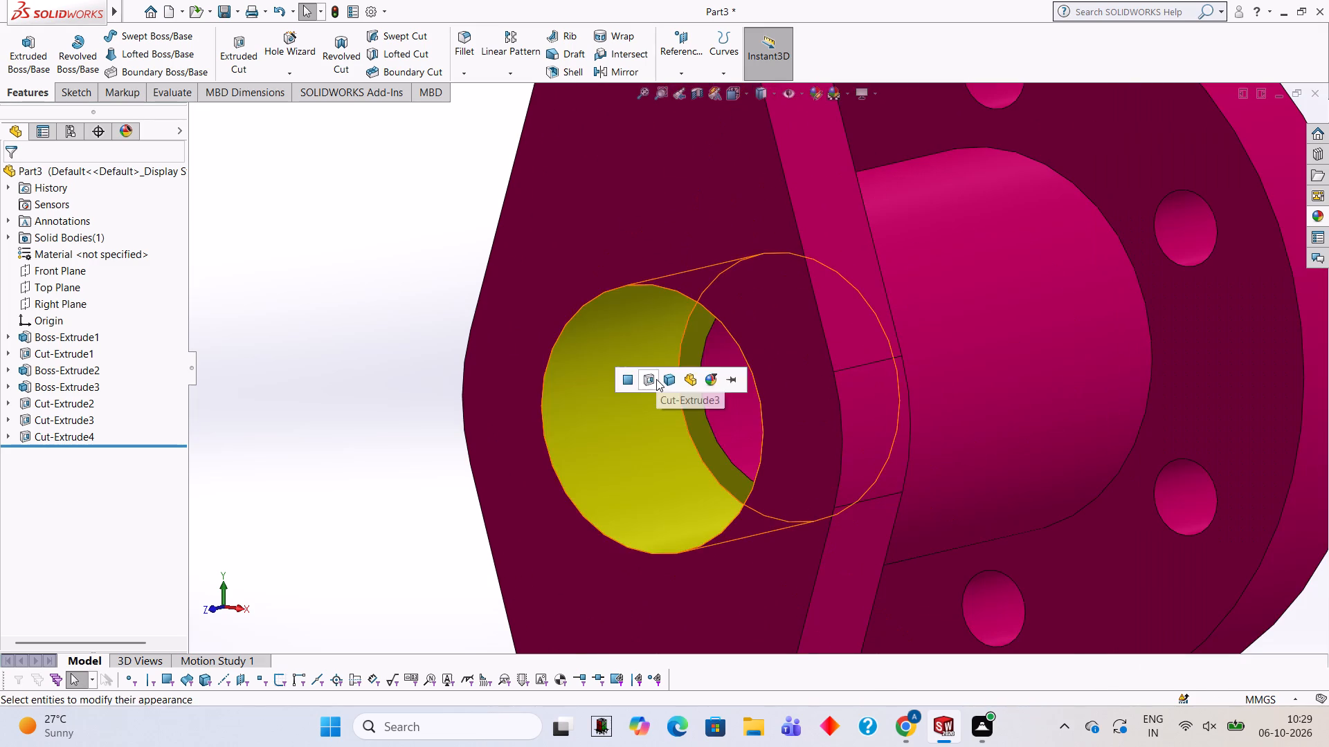
click(656, 379)
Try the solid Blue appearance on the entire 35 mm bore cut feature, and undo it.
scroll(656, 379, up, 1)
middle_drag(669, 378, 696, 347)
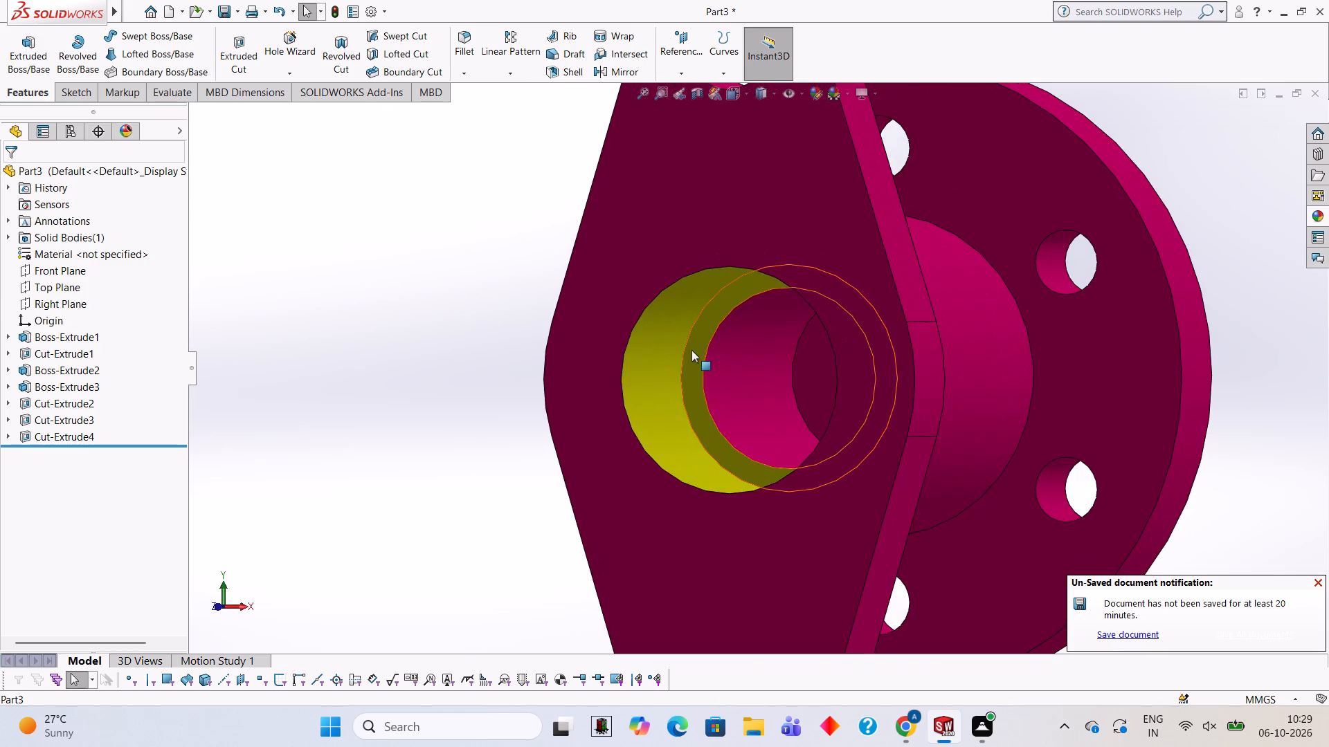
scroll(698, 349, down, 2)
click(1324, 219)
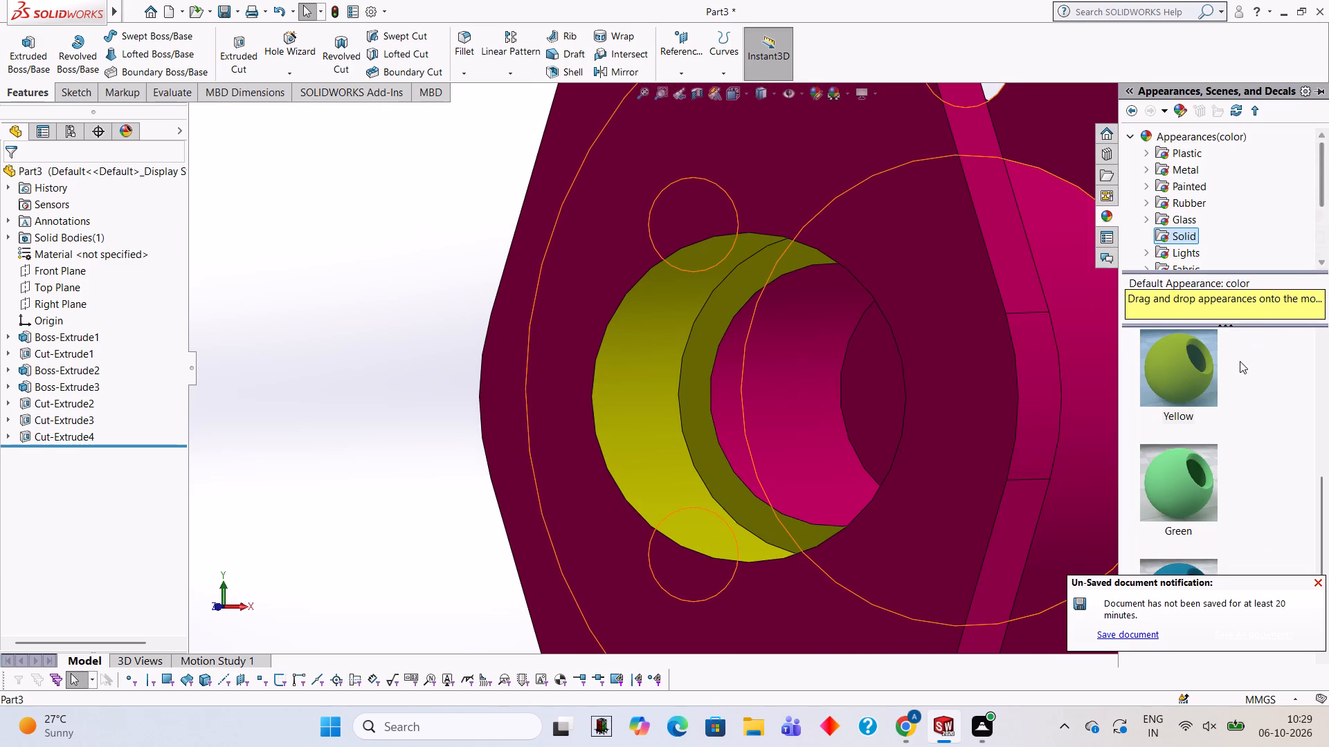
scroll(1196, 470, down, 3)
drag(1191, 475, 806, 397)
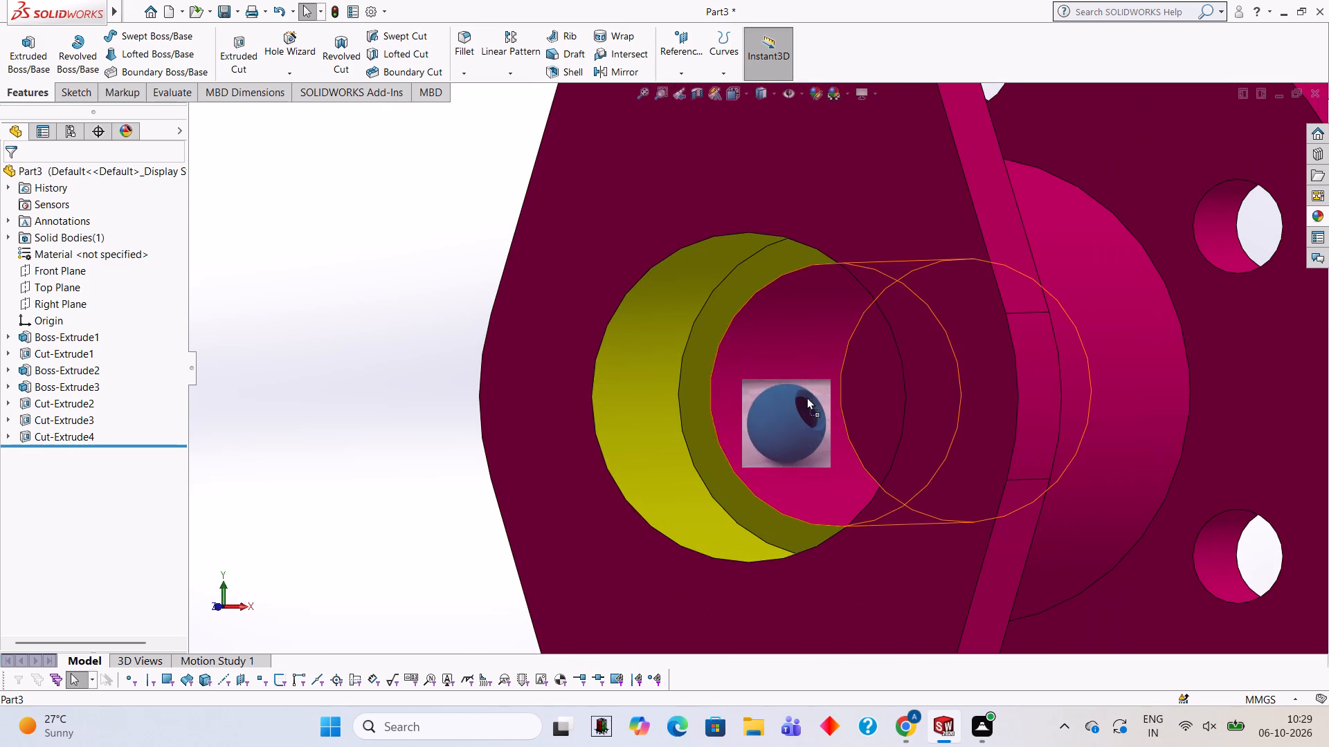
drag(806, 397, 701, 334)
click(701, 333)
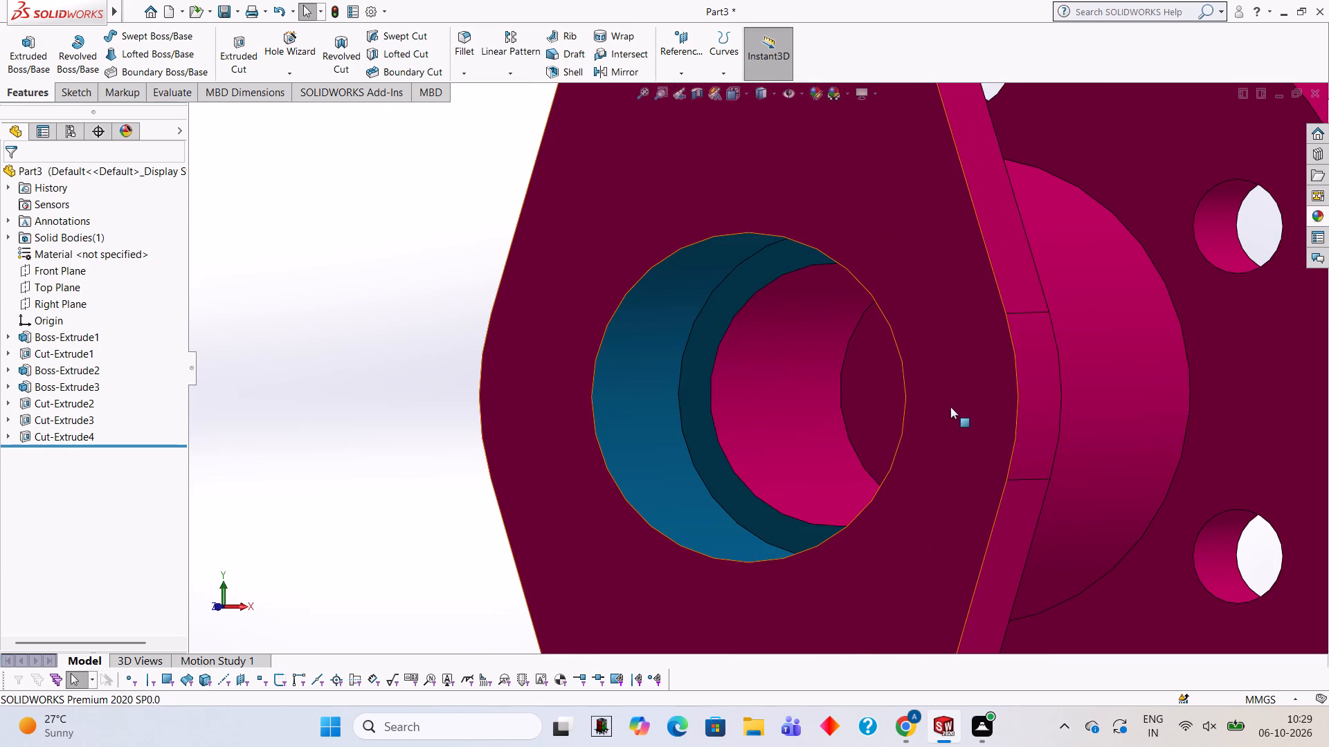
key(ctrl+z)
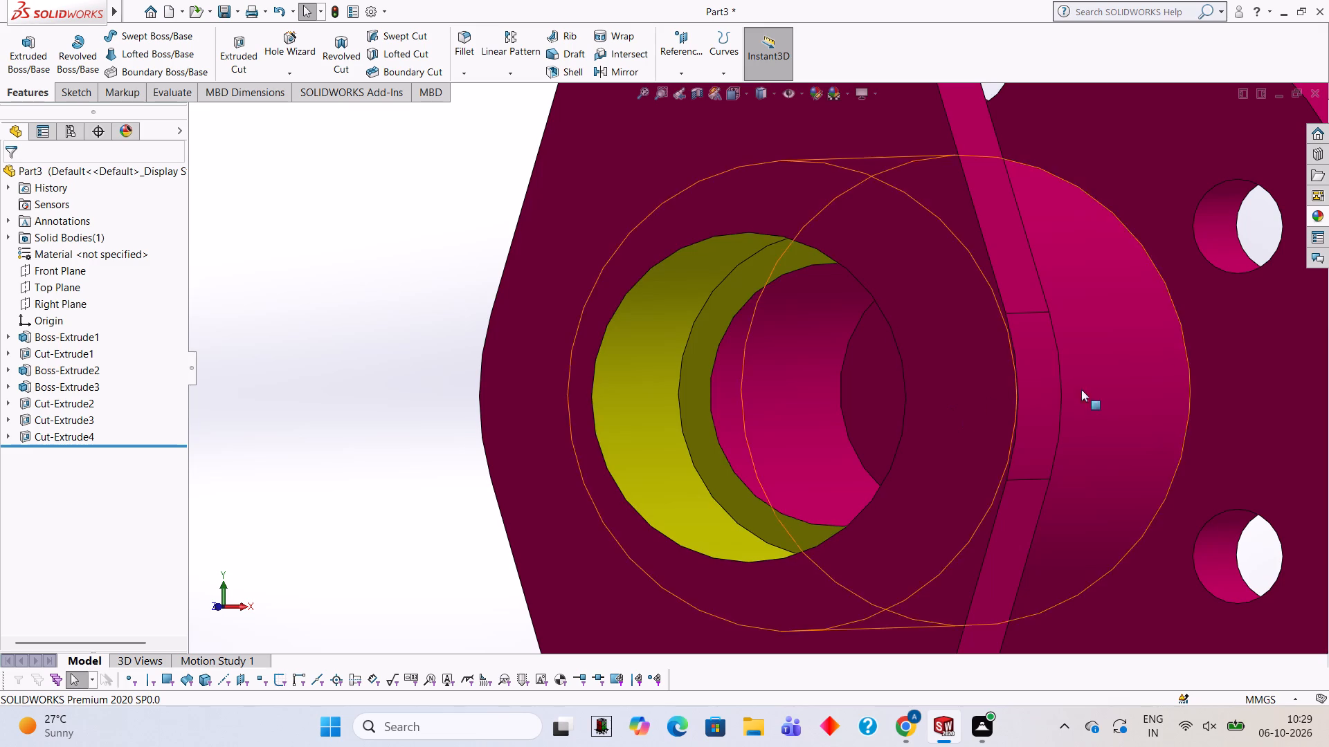
Apply the solid Blue appearance to the annular floor face of the 35 mm bore and the 28 mm bore's wall face.
click(1313, 219)
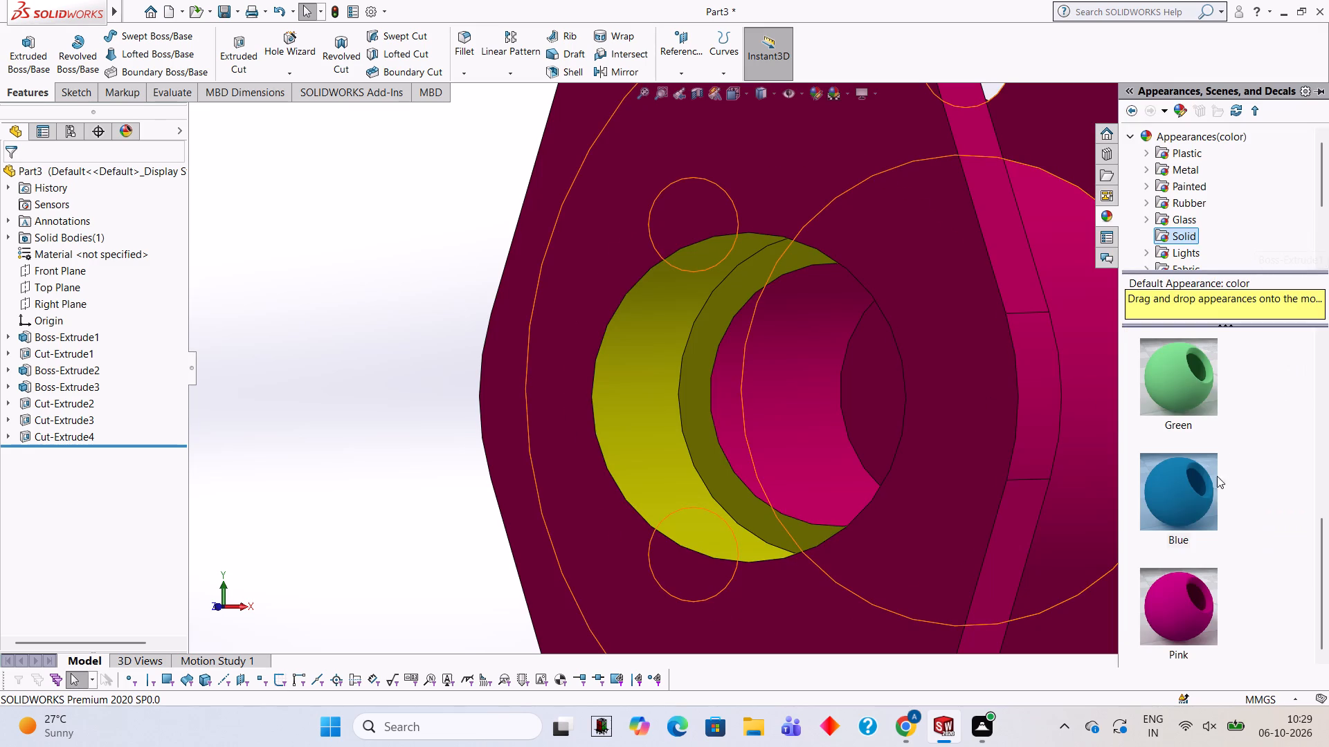
drag(1180, 489, 700, 373)
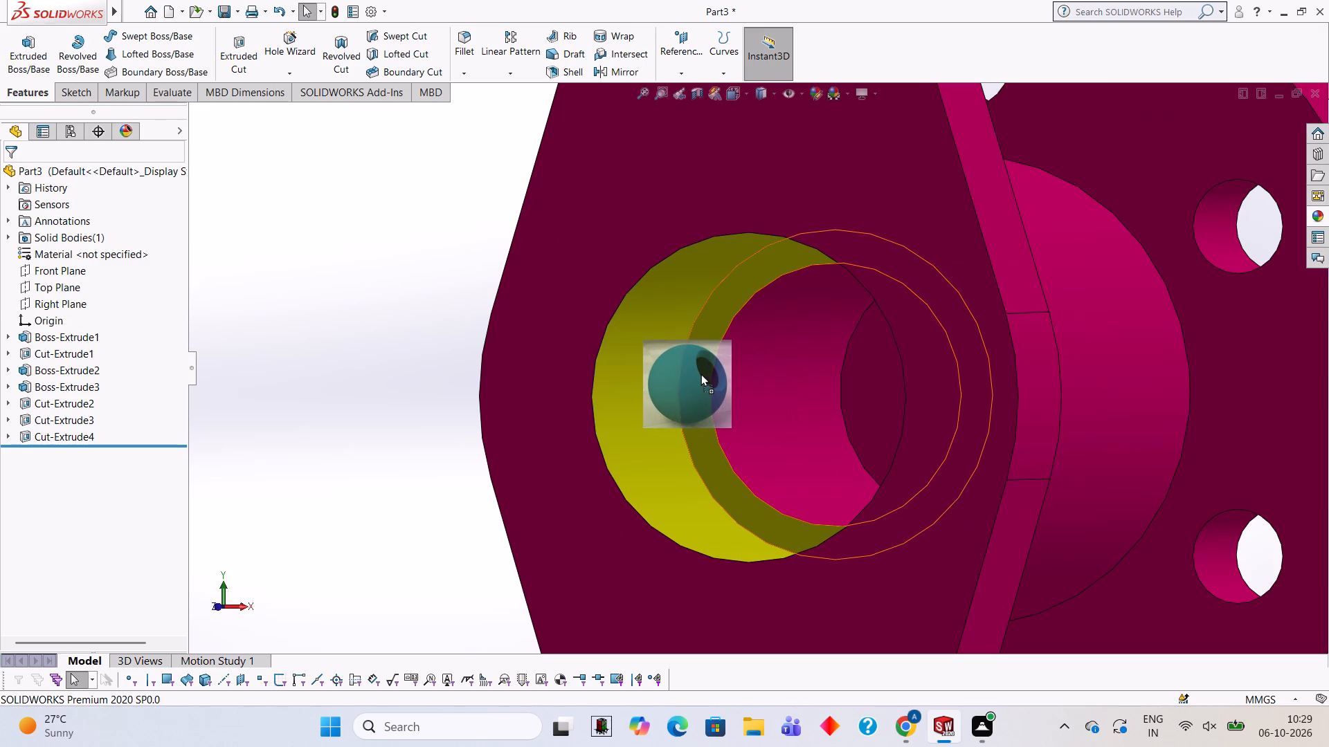
drag(700, 373, 700, 373)
click(688, 373)
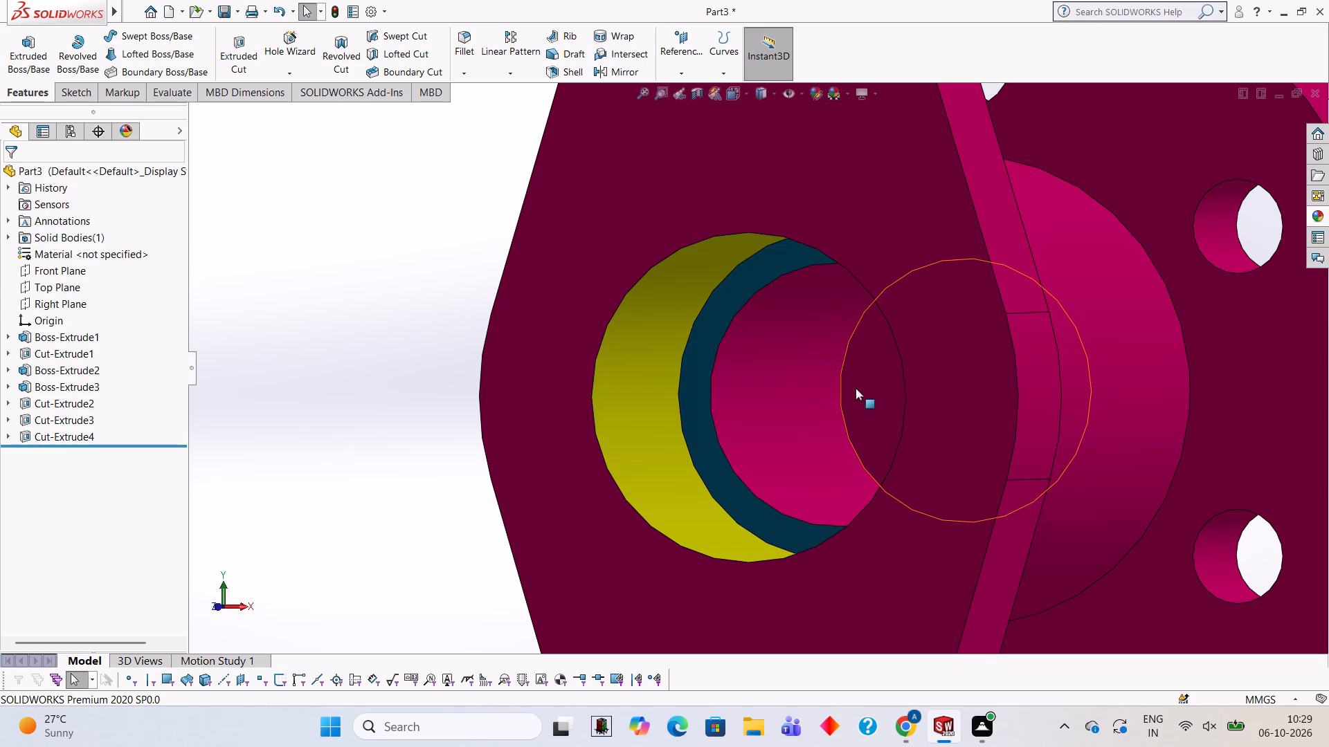
click(1322, 220)
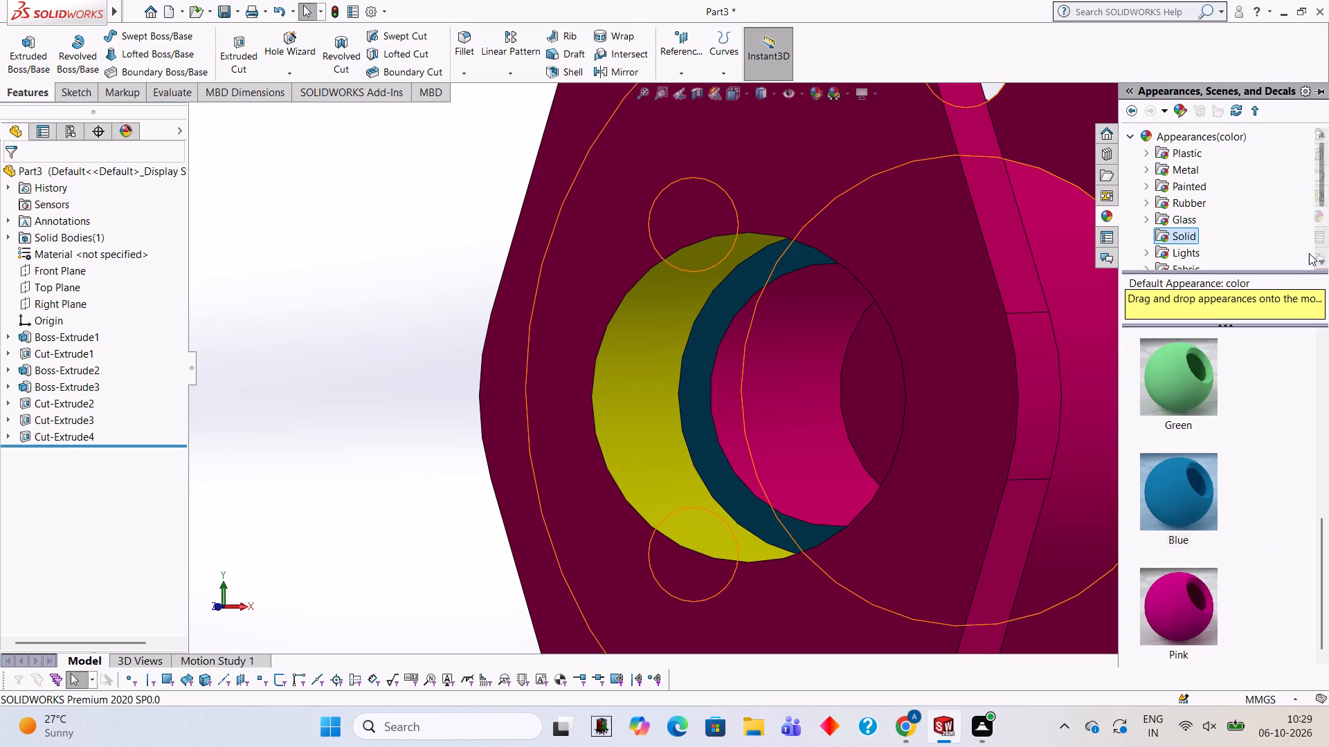
drag(1185, 473, 786, 359)
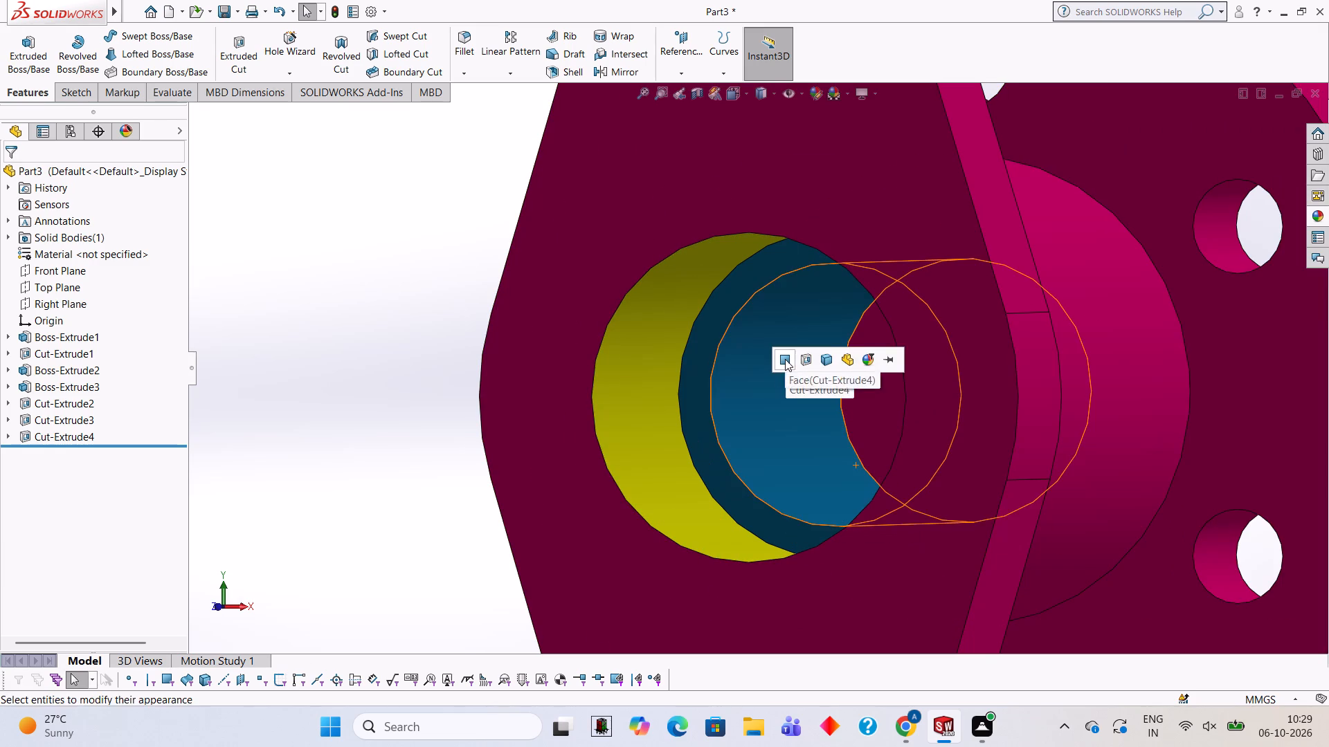
click(785, 359)
Apply the solid Green appearance to the round flange's flat face on the boss side.
scroll(785, 359, up, 3)
middle_drag(808, 365, 846, 327)
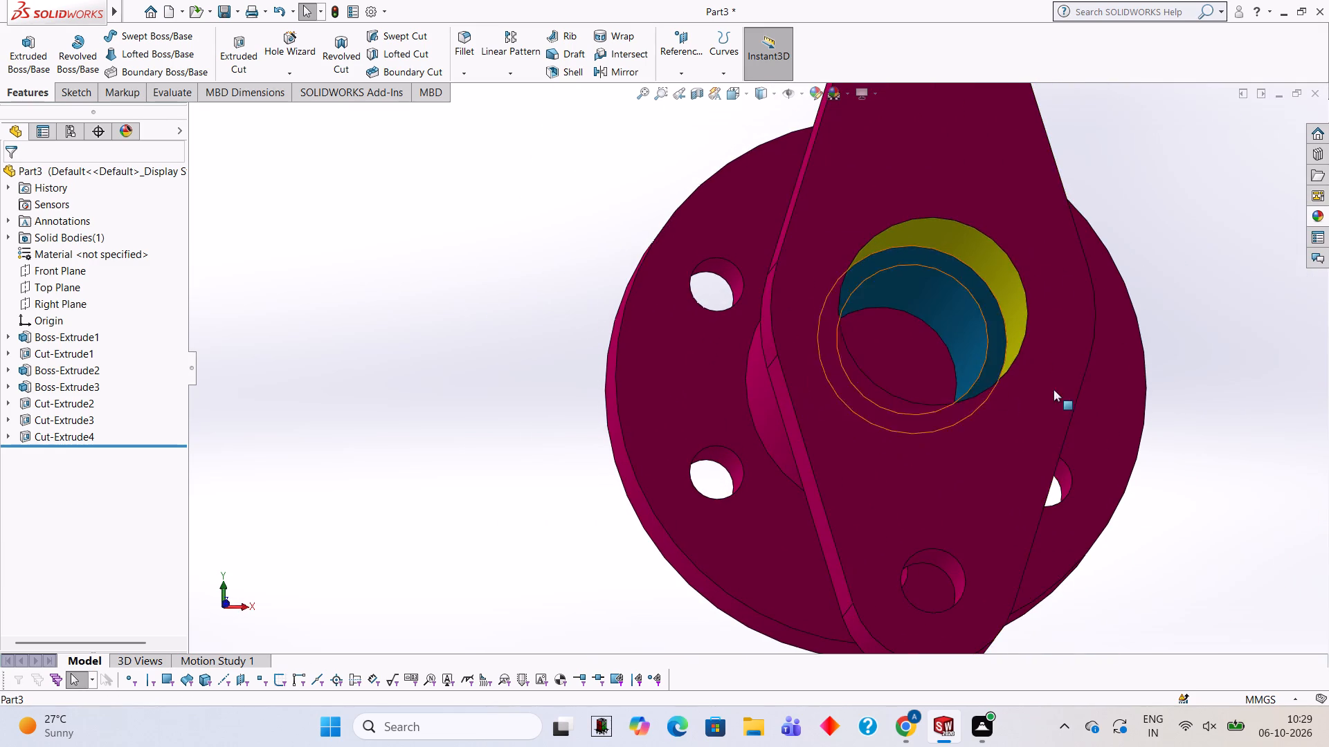
middle_drag(1096, 362, 1052, 362)
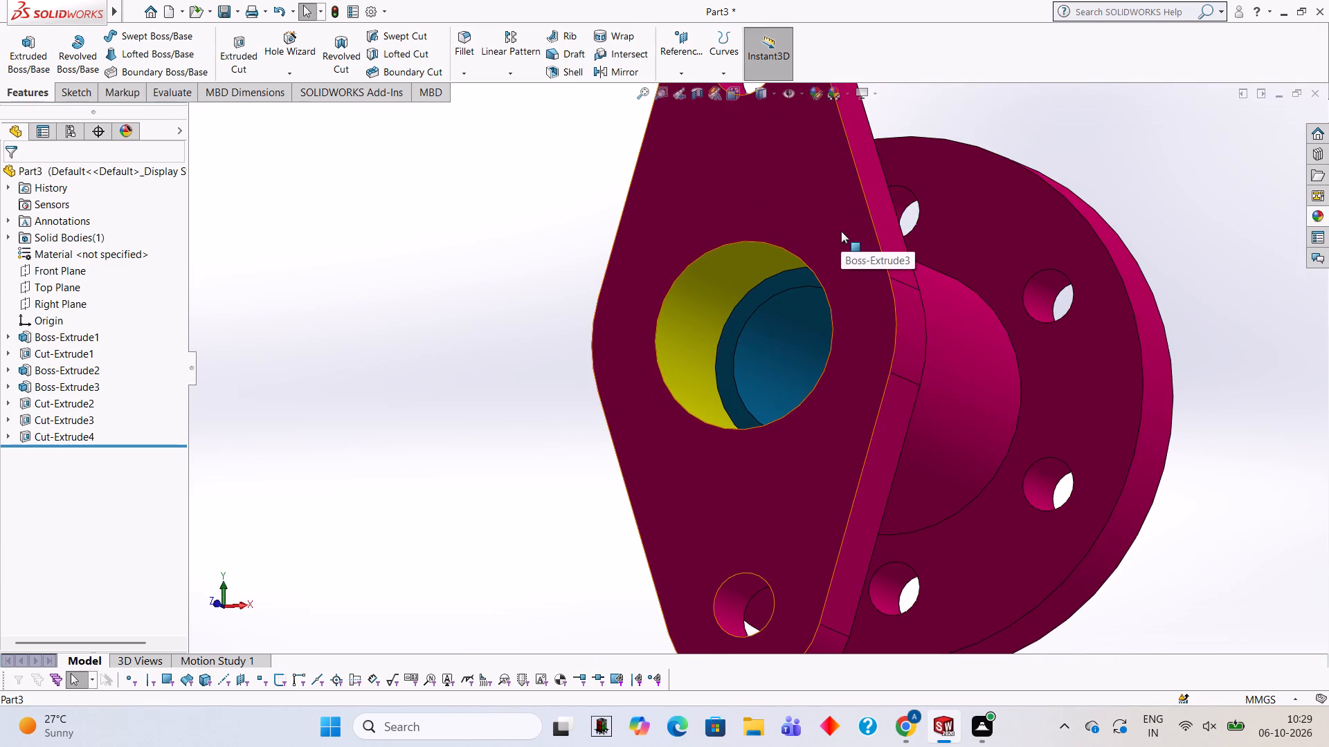
scroll(755, 249, up, 2)
middle_drag(763, 249, 761, 303)
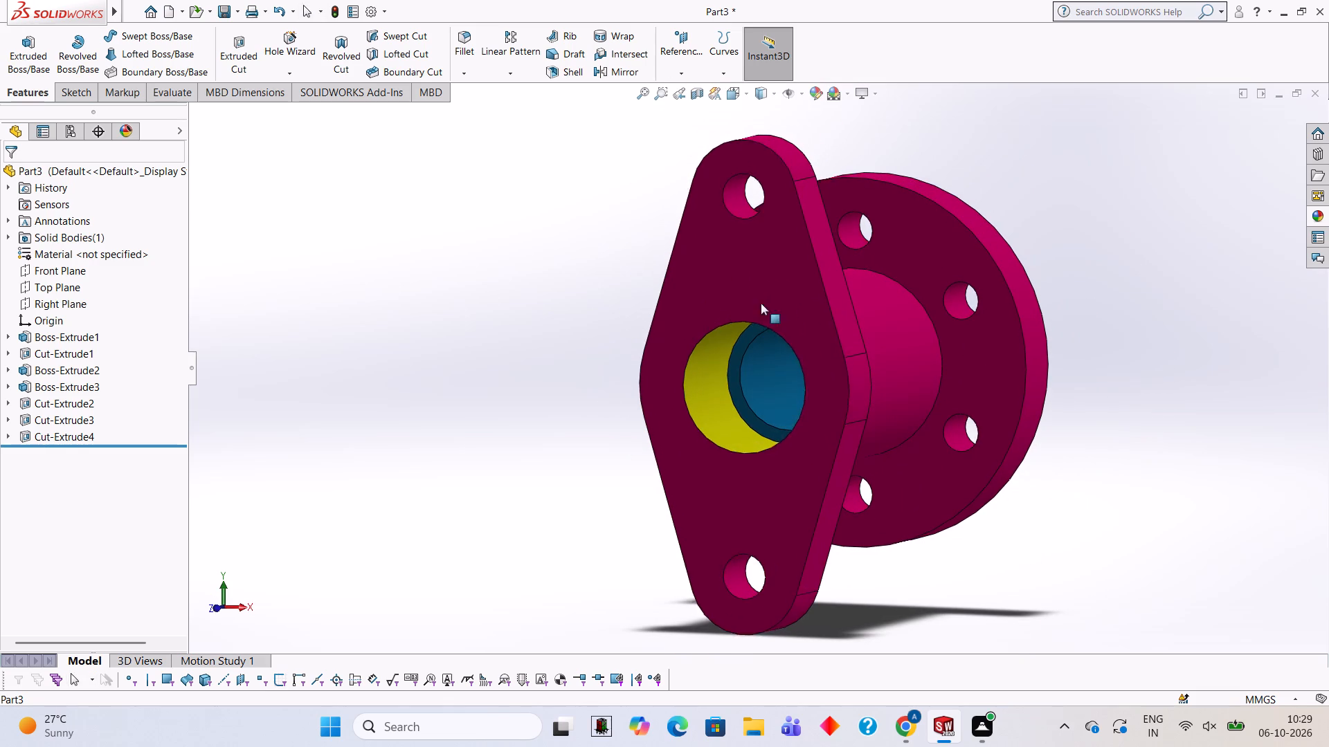
click(1325, 209)
scroll(1196, 425, down, 1)
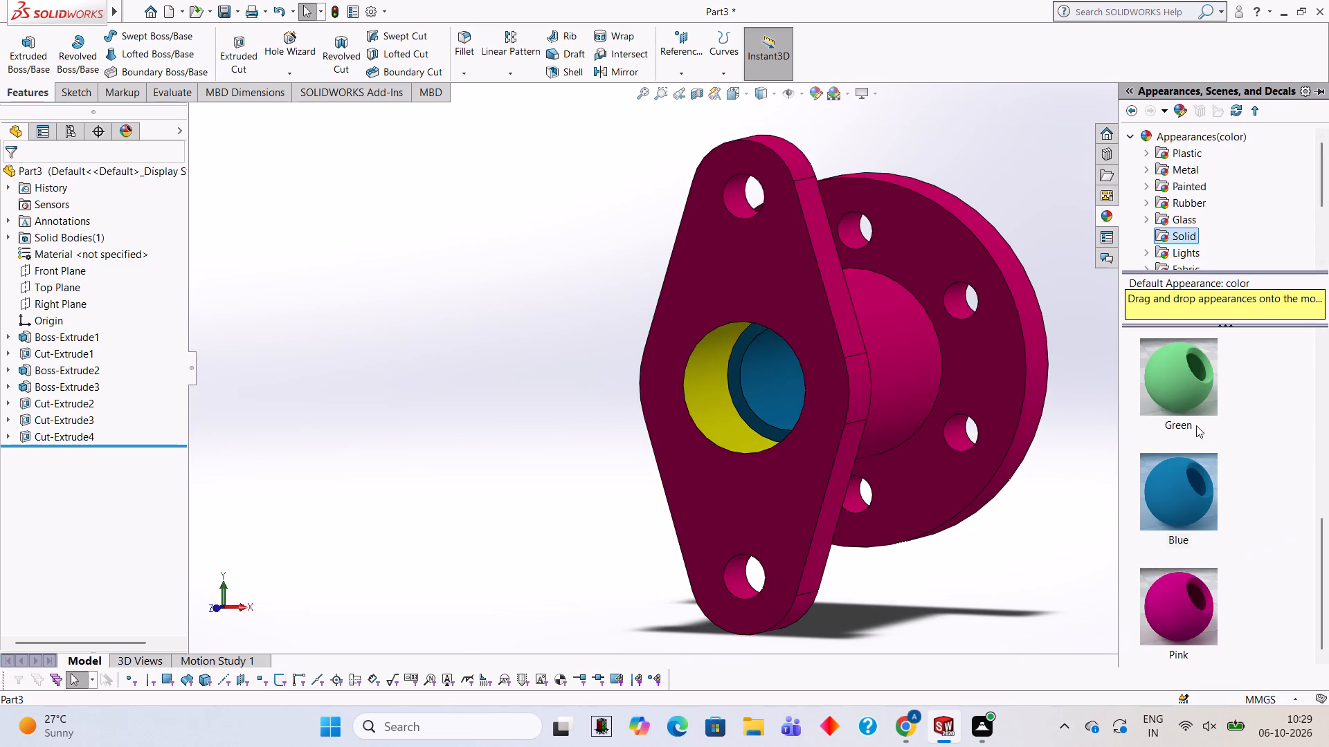
scroll(1196, 425, down, 3)
scroll(1193, 538, up, 3)
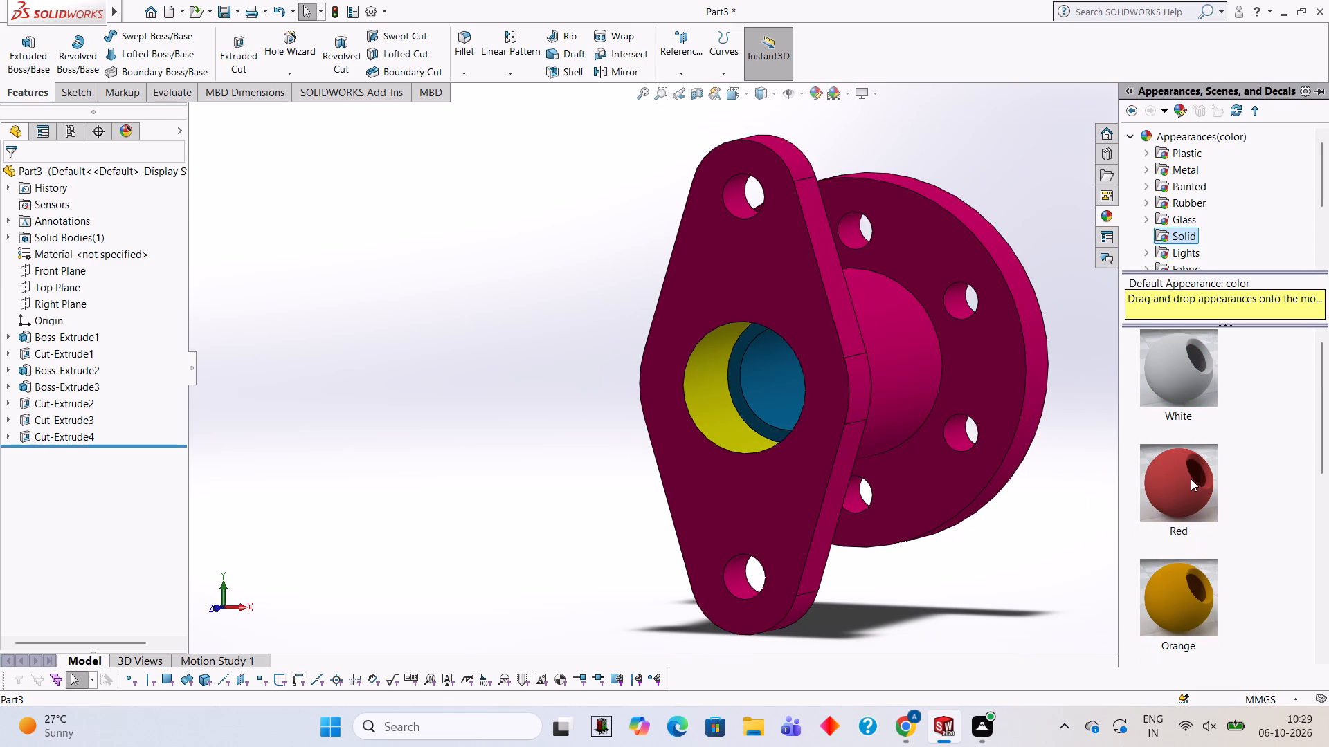
scroll(1191, 479, down, 1)
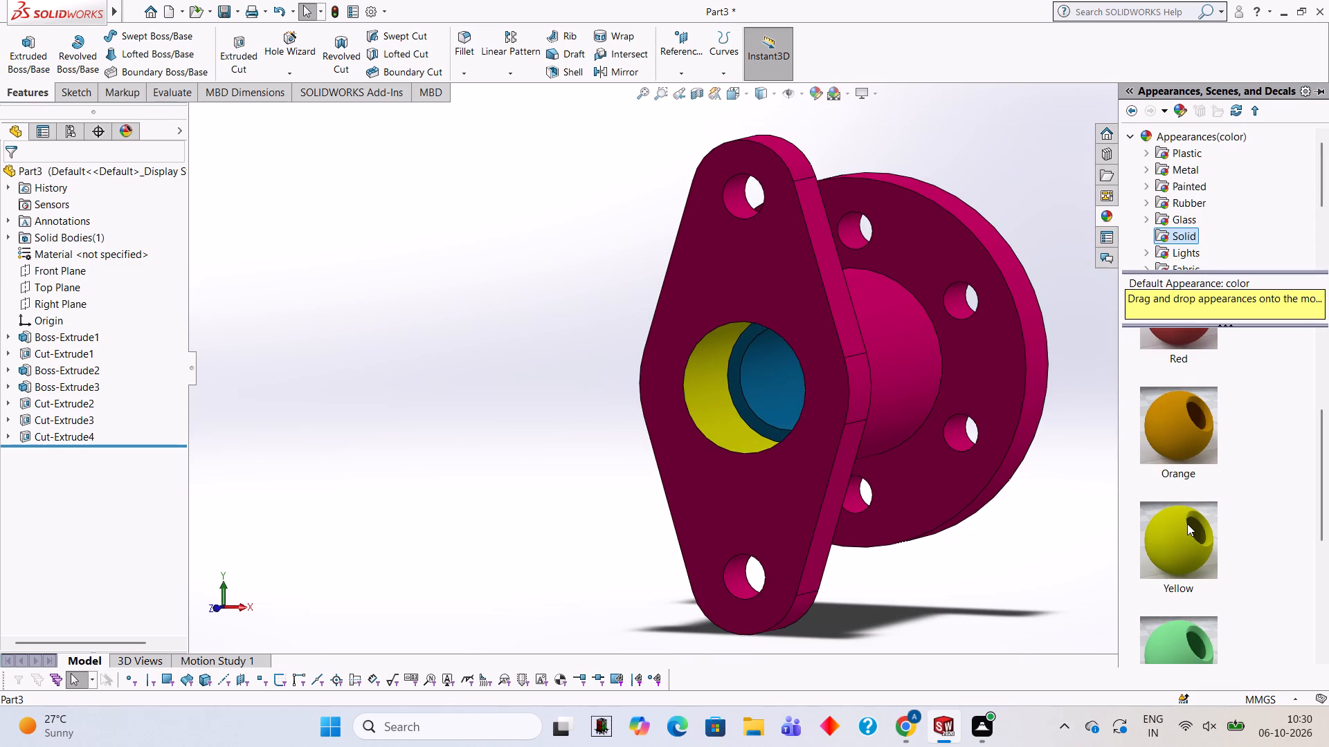
scroll(1187, 524, down, 2)
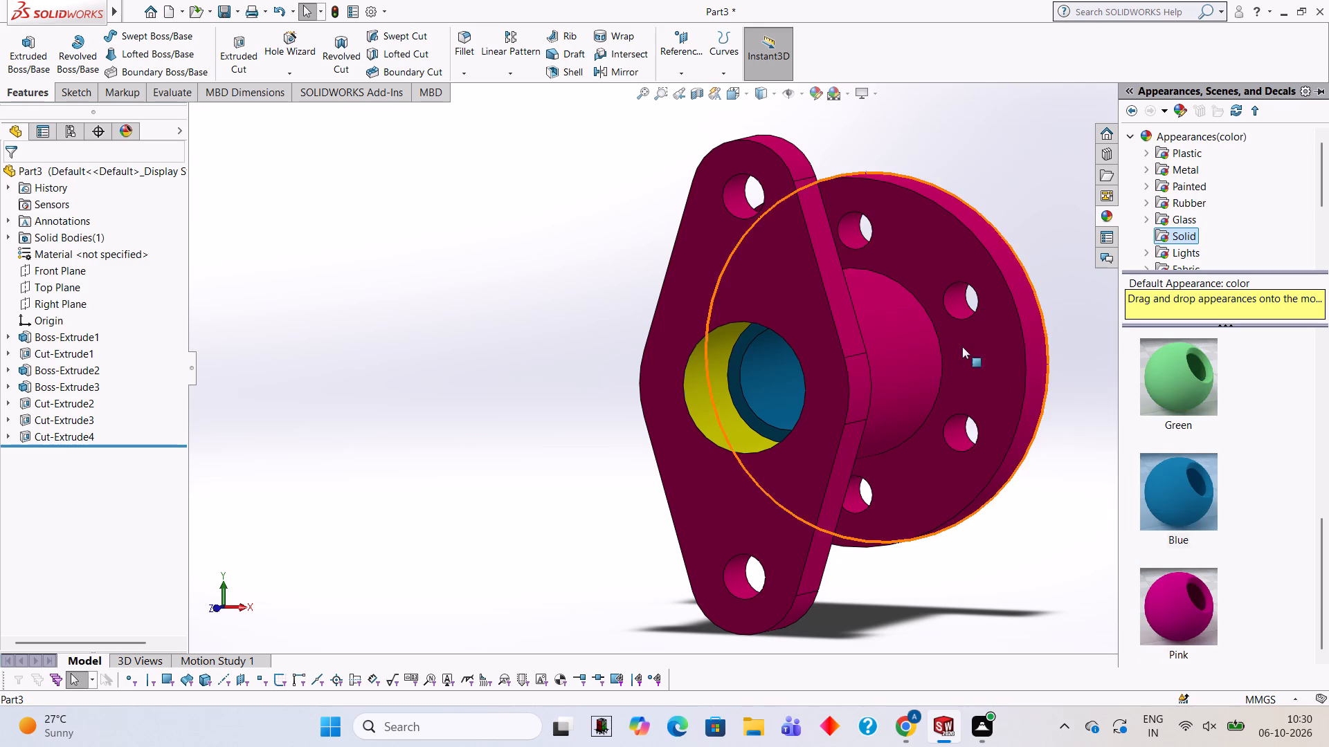
drag(1191, 593, 1045, 512)
click(1328, 212)
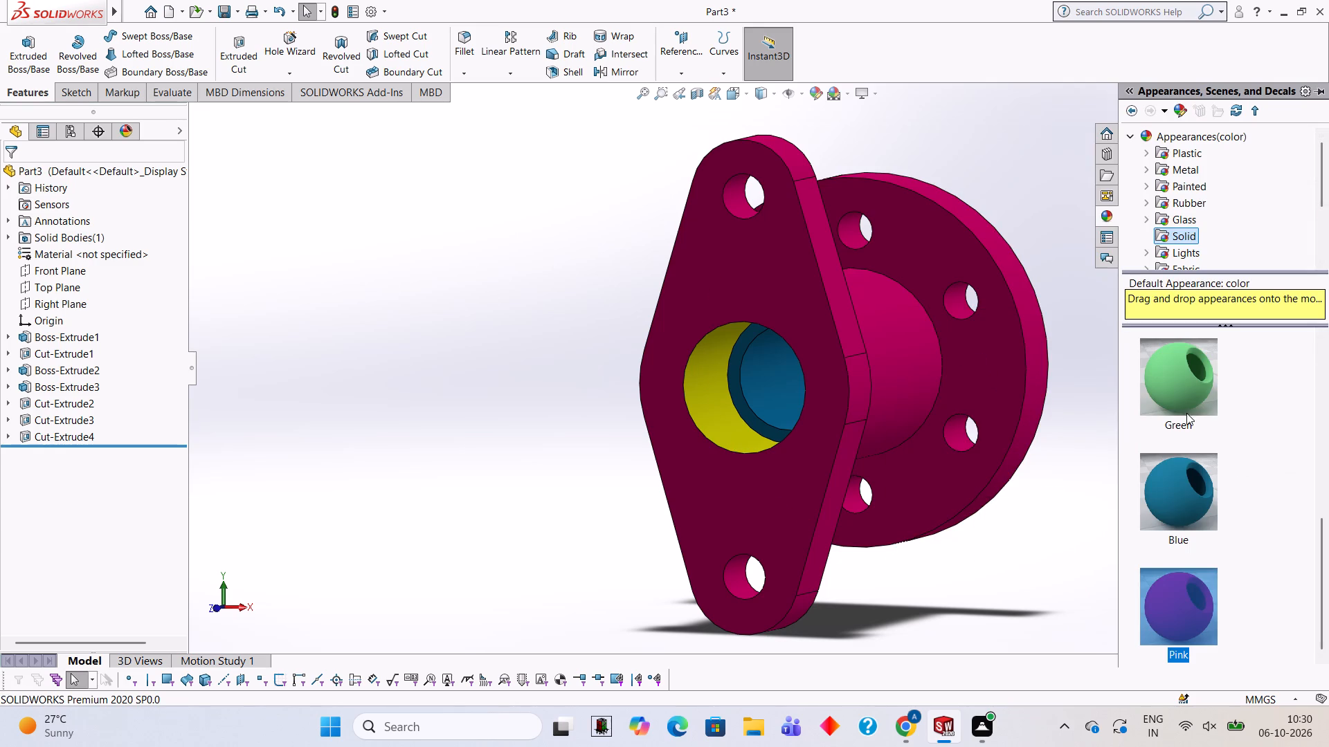
drag(1175, 387, 791, 240)
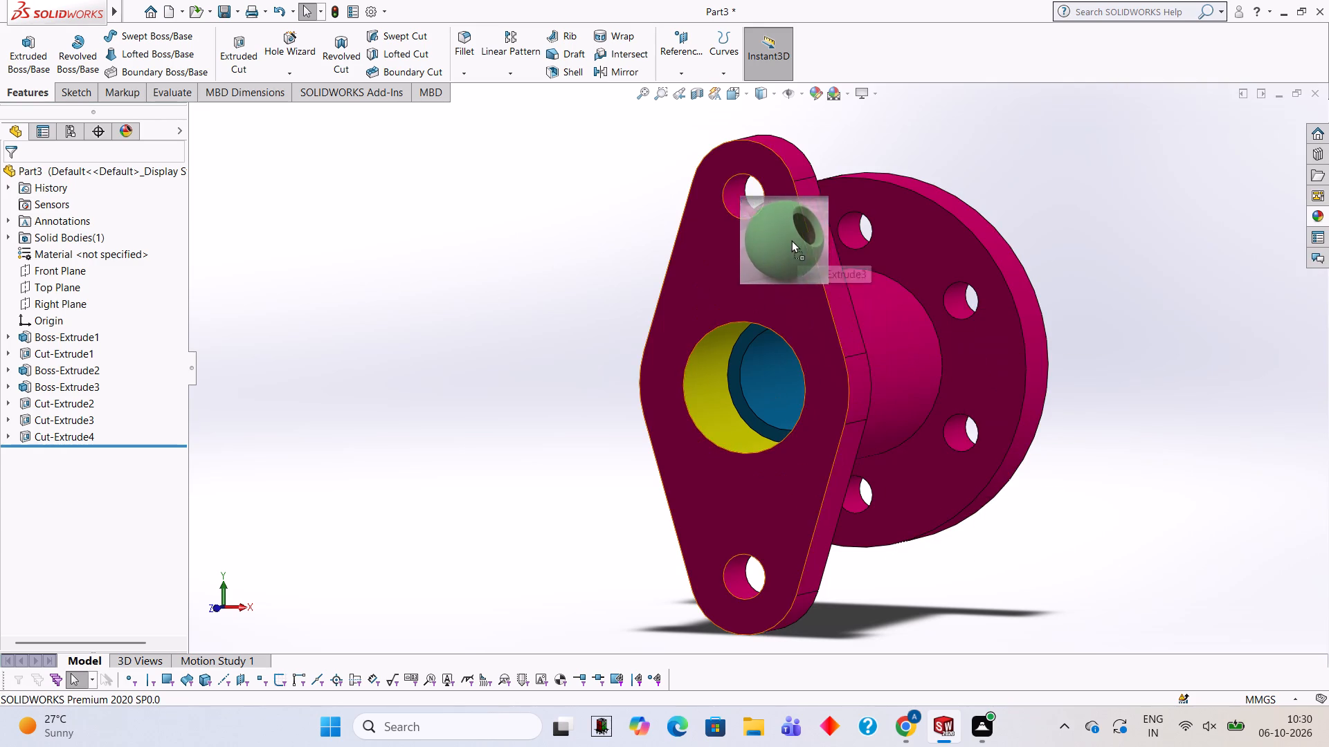
drag(791, 240, 943, 252)
click(943, 252)
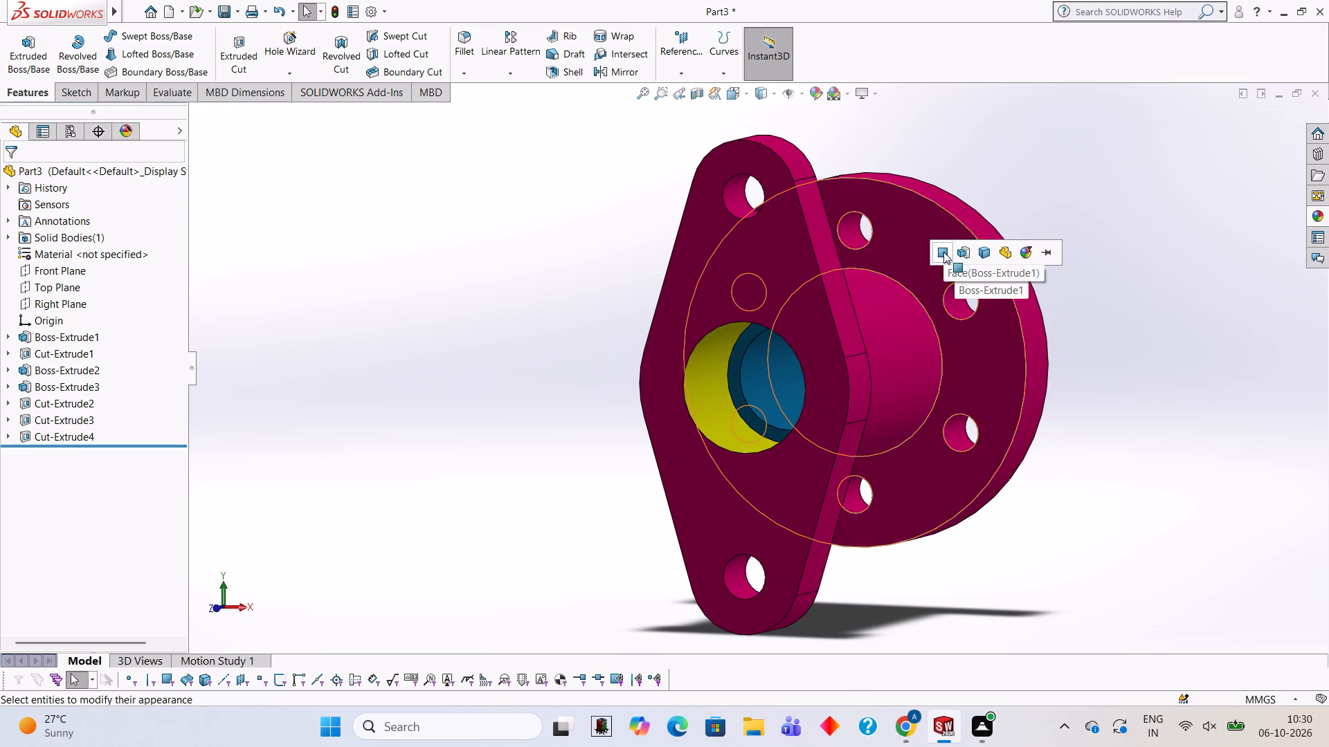
Apply the solid Green appearance to the round flange's outer cylindrical rim face.
middle_drag(1139, 314, 1047, 338)
scroll(856, 345, down, 3)
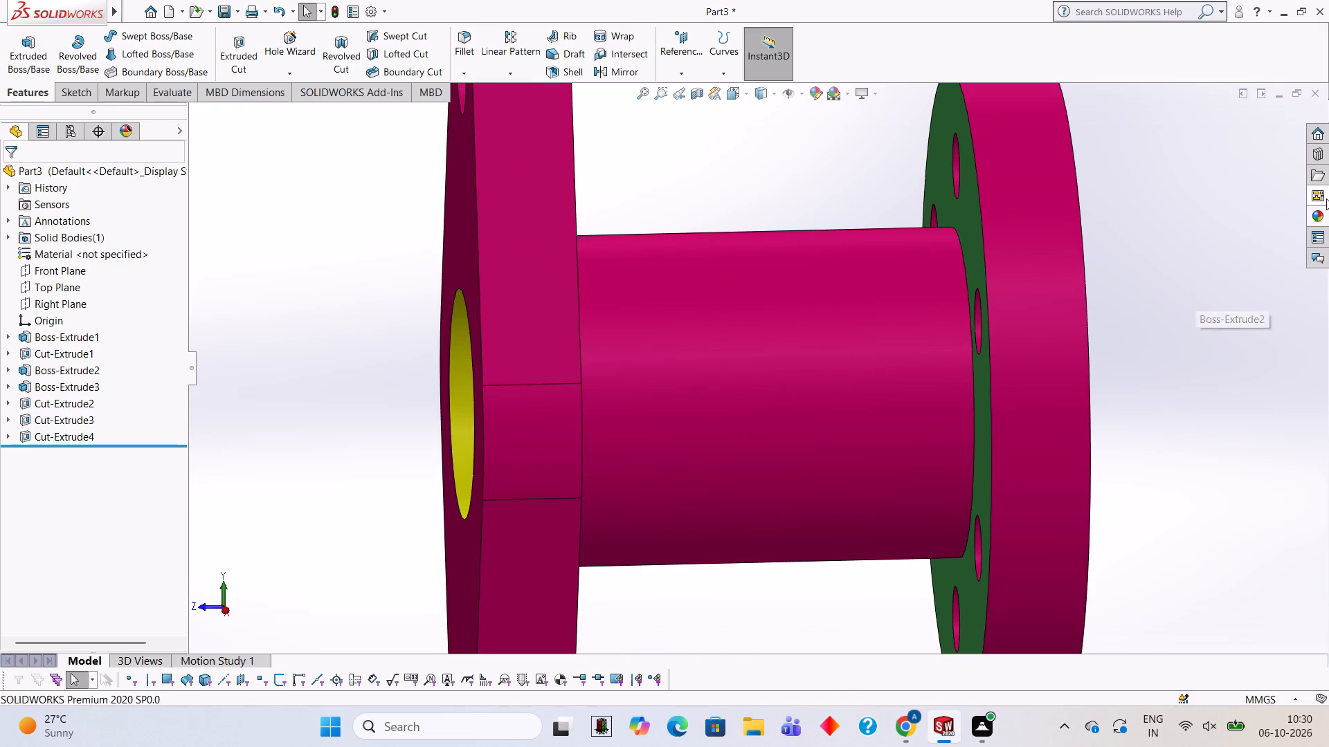
click(1318, 216)
drag(1203, 367, 1050, 265)
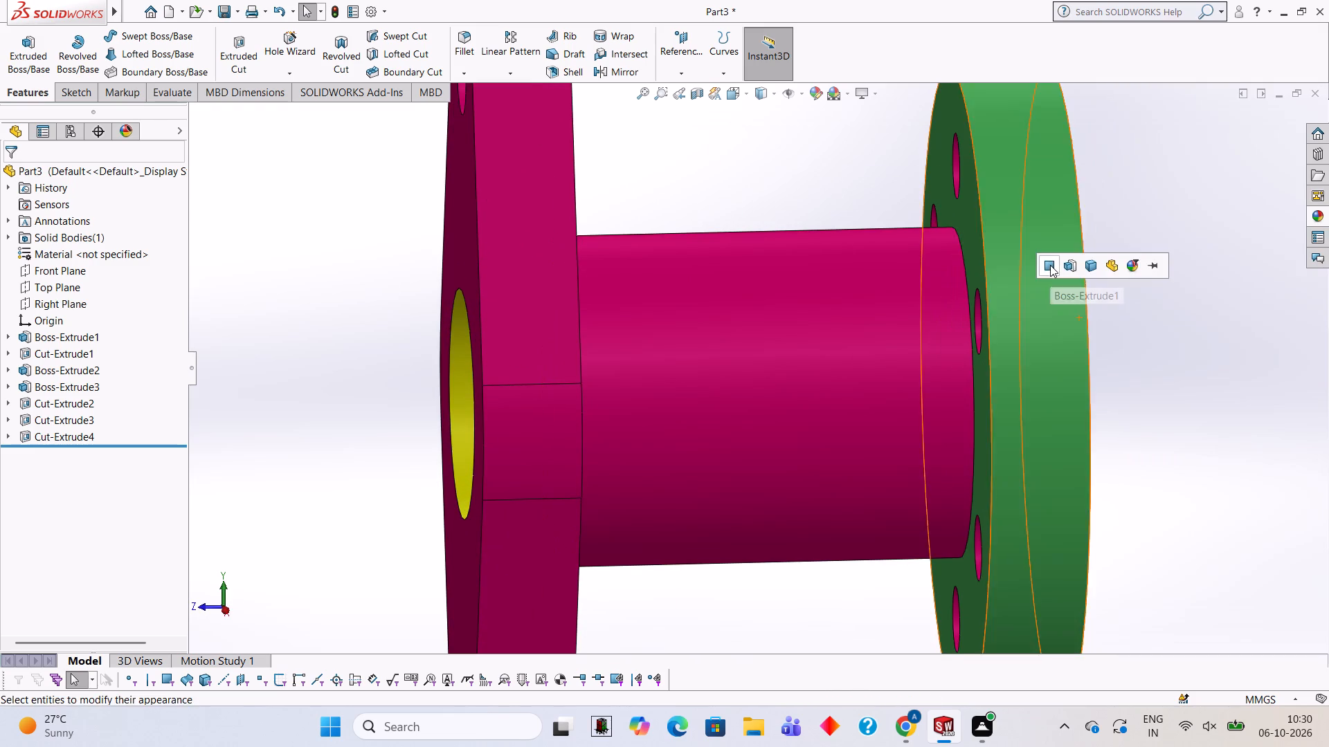
click(1050, 265)
Examine the coloured flanges, boss and stepped bore from several sides.
scroll(1051, 266, up, 3)
middle_drag(1067, 276, 1150, 244)
middle_drag(994, 372, 1011, 330)
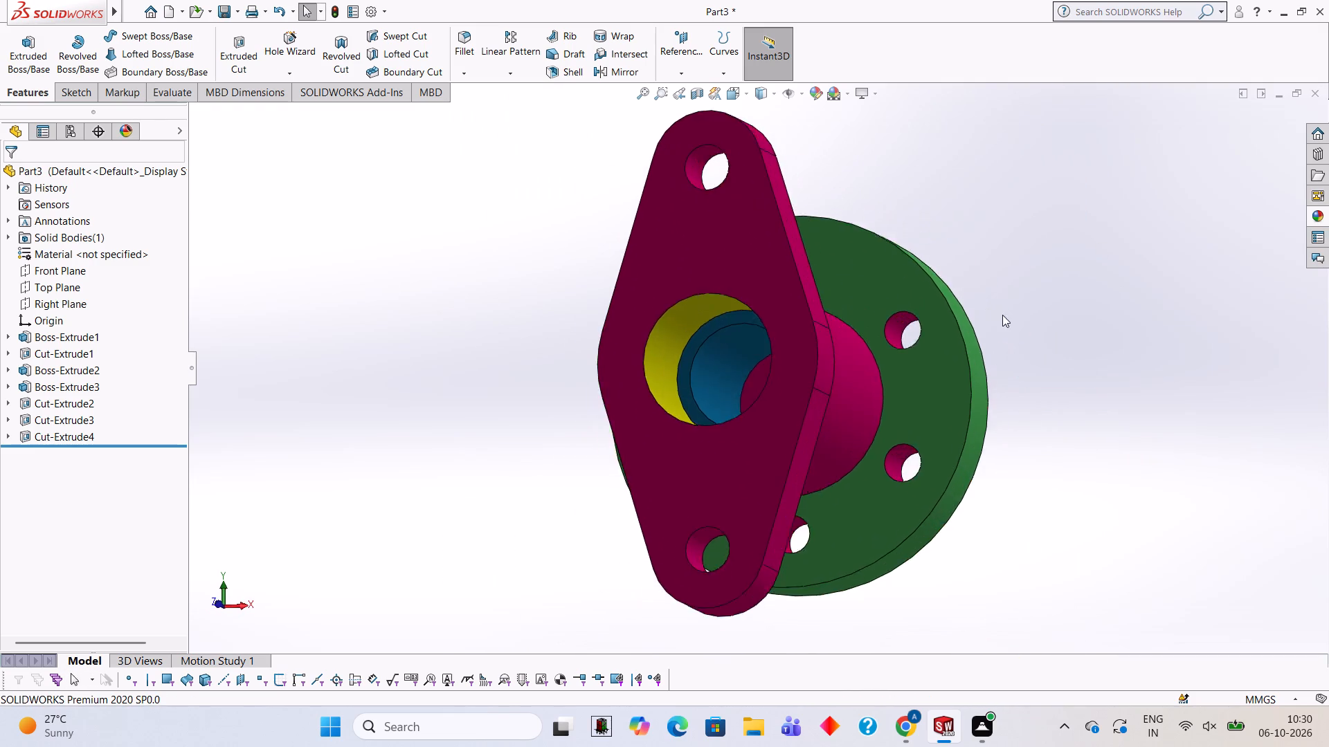
scroll(1002, 315, up, 4)
middle_drag(959, 338, 895, 370)
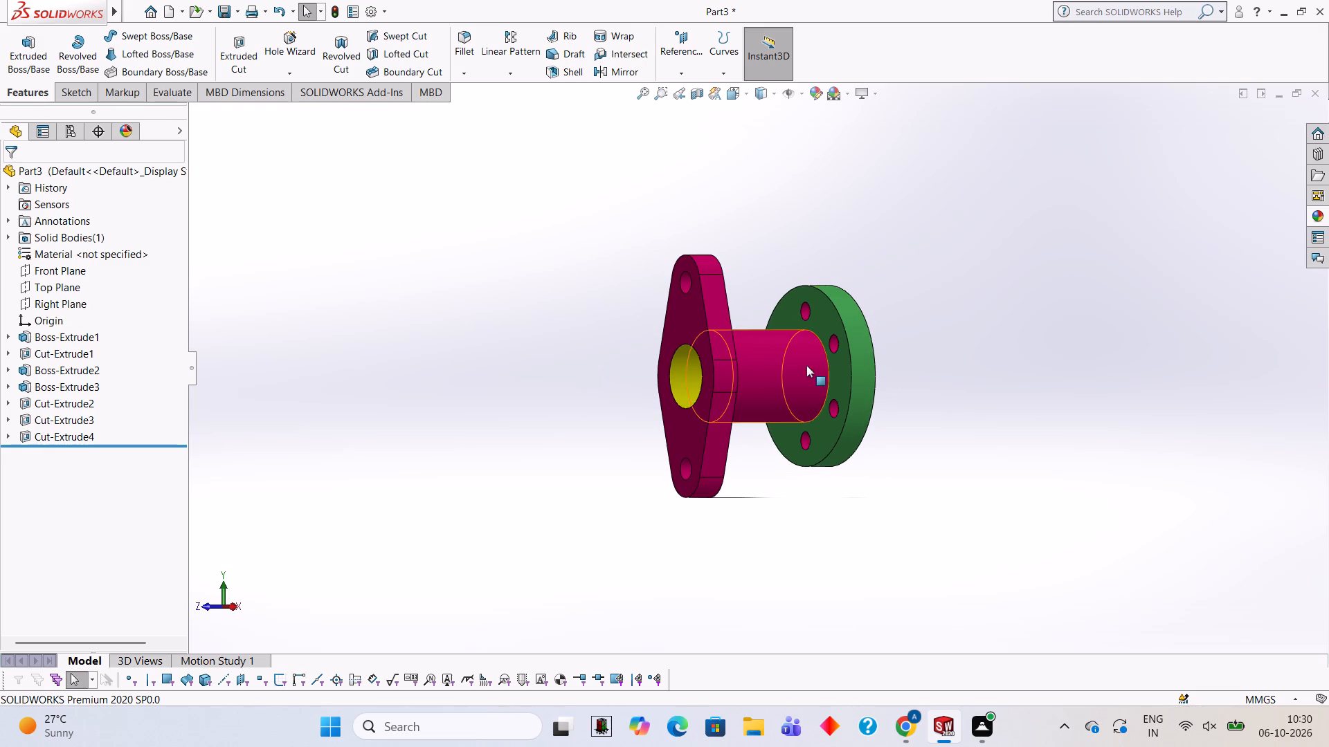
scroll(799, 340, up, 2)
scroll(802, 340, down, 2)
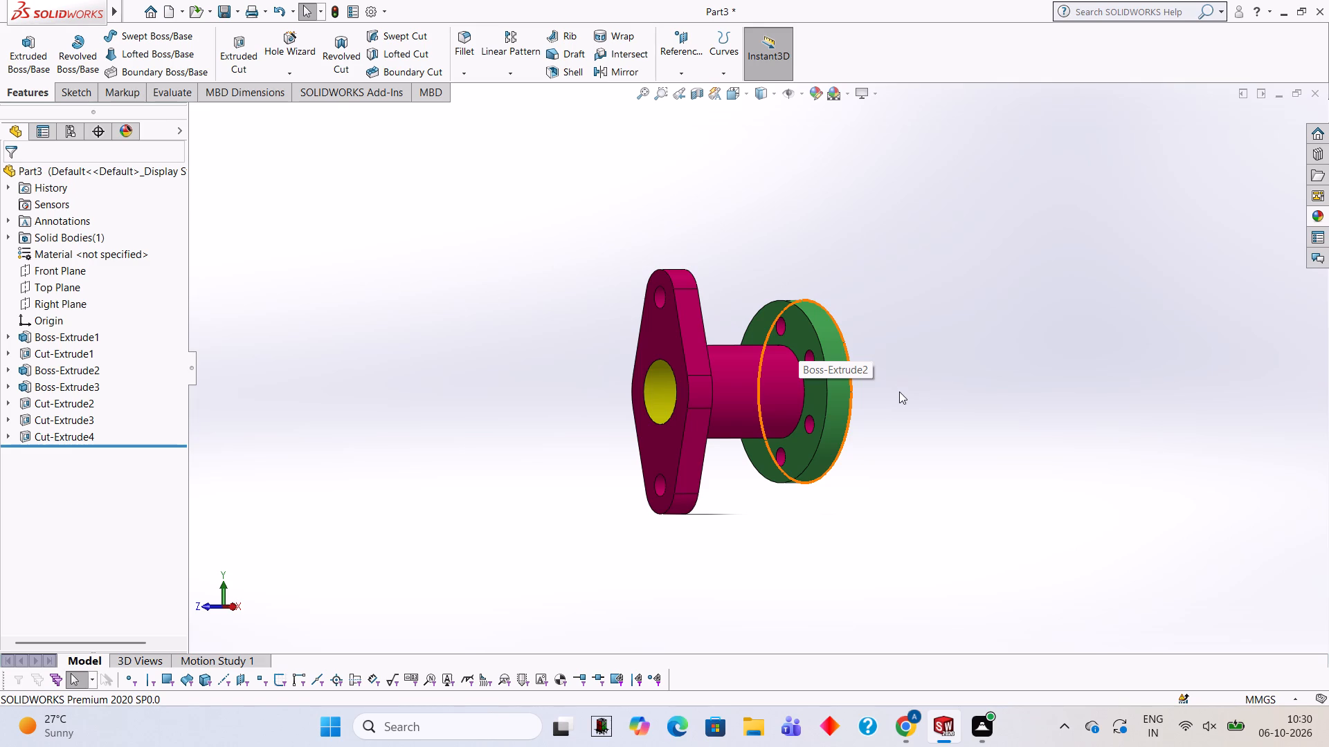
middle_drag(1037, 380, 1063, 383)
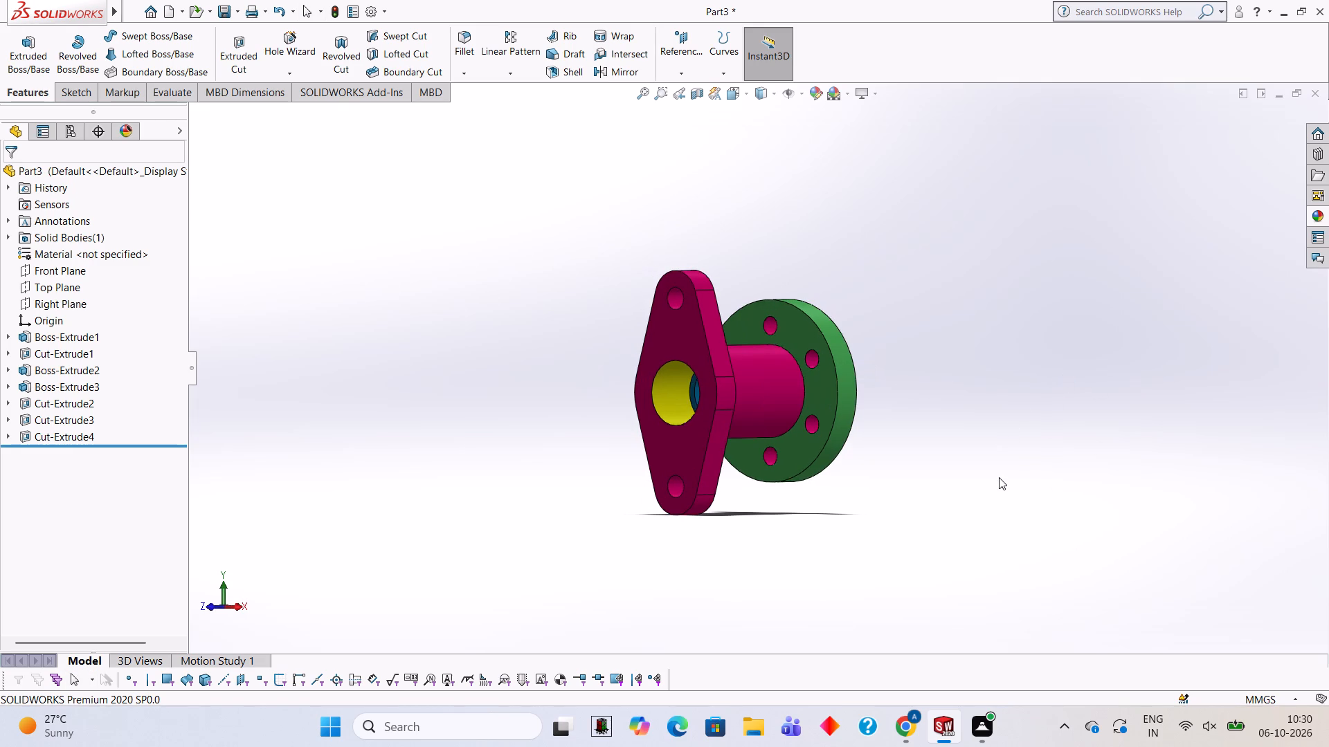
scroll(831, 411, up, 1)
middle_drag(830, 411, 858, 421)
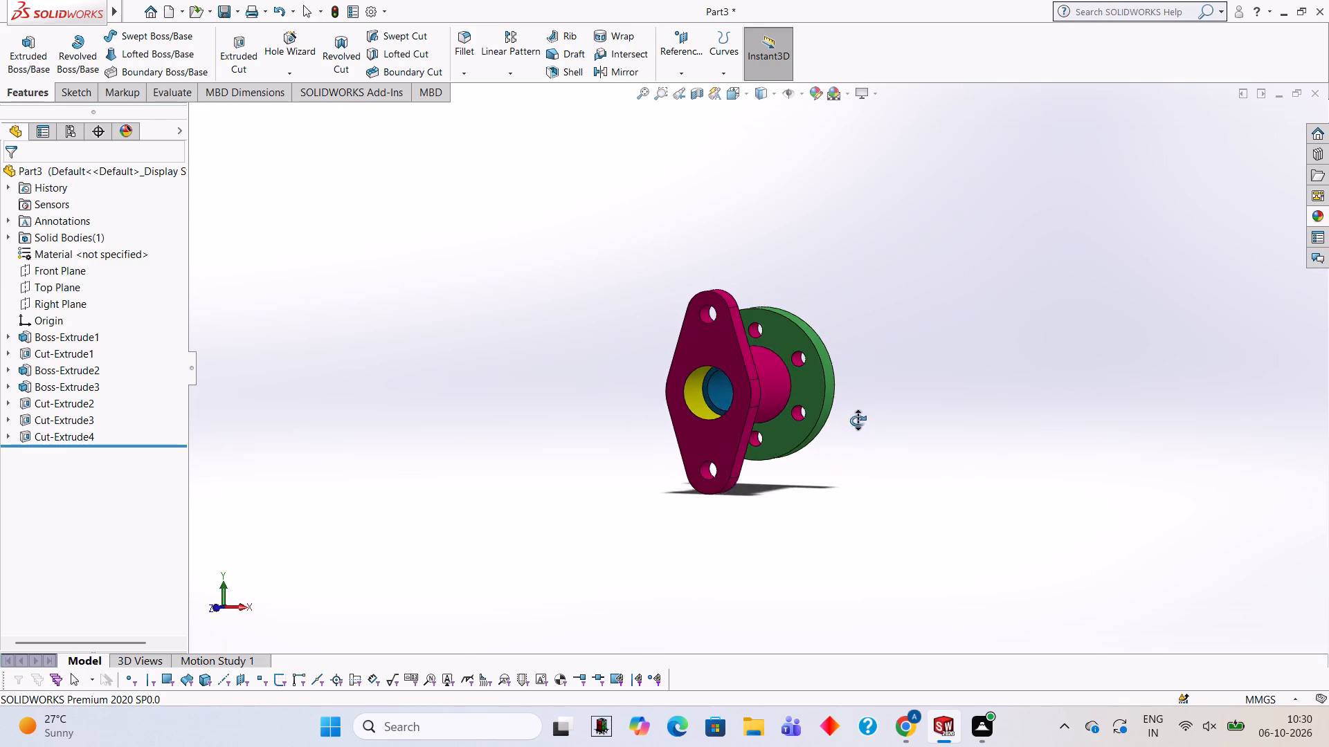
Examine the coloured two-lobed flange, boss, round flange and stepped bore from several angles and distances.
middle_drag(858, 421, 815, 364)
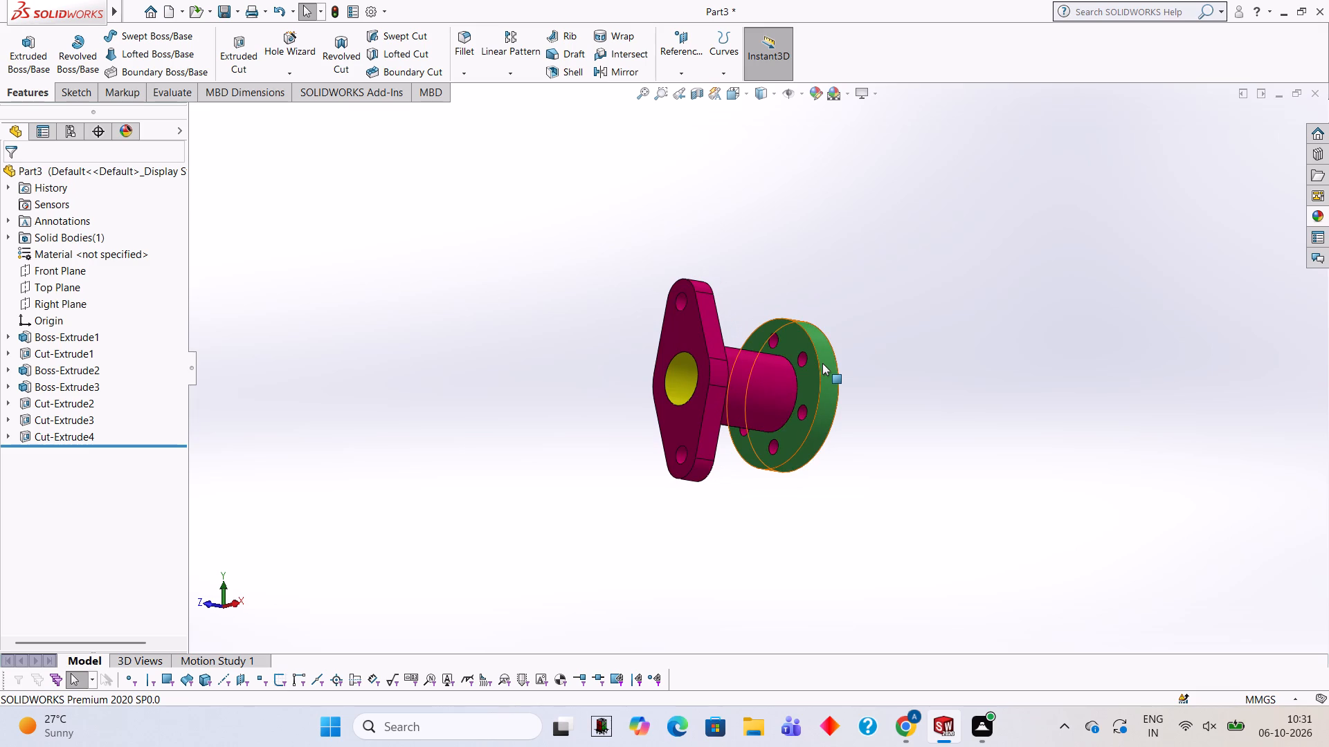
scroll(794, 317, down, 1)
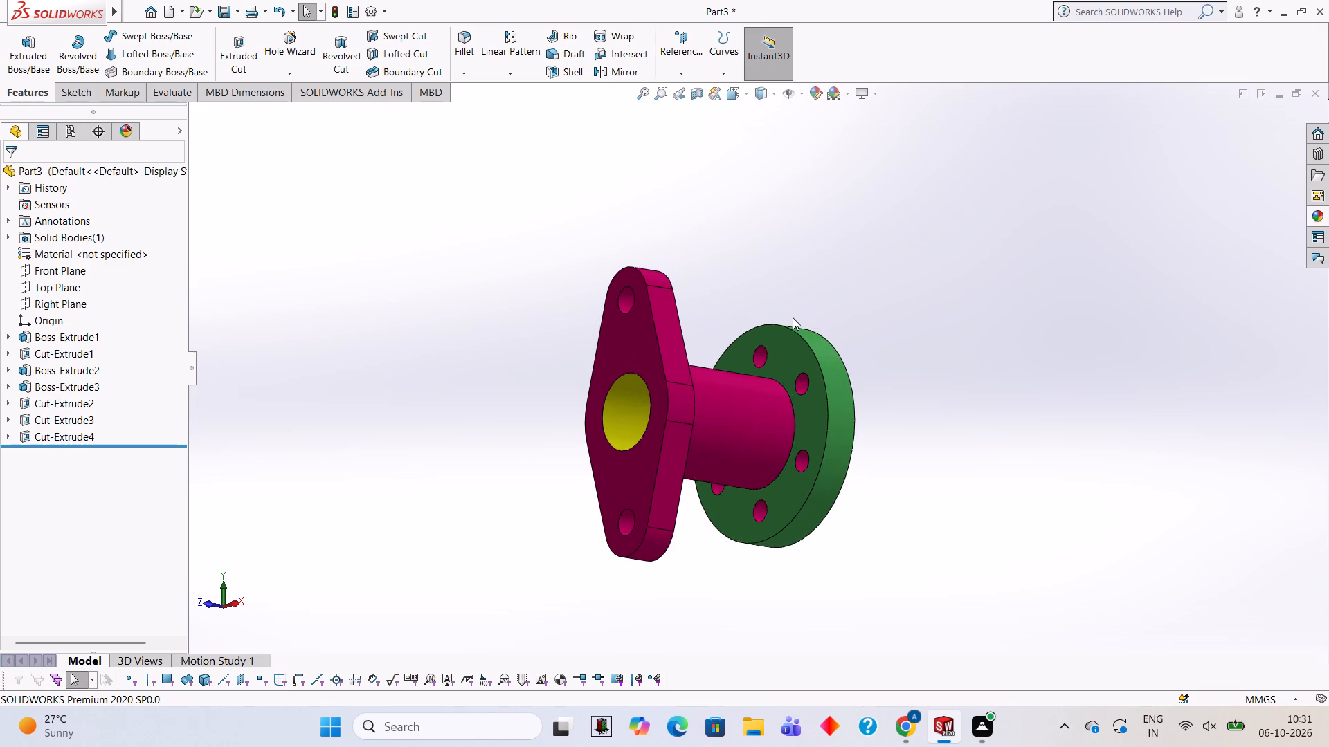
scroll(793, 317, down, 1)
middle_drag(750, 443, 784, 465)
scroll(775, 465, up, 2)
middle_drag(763, 447, 776, 448)
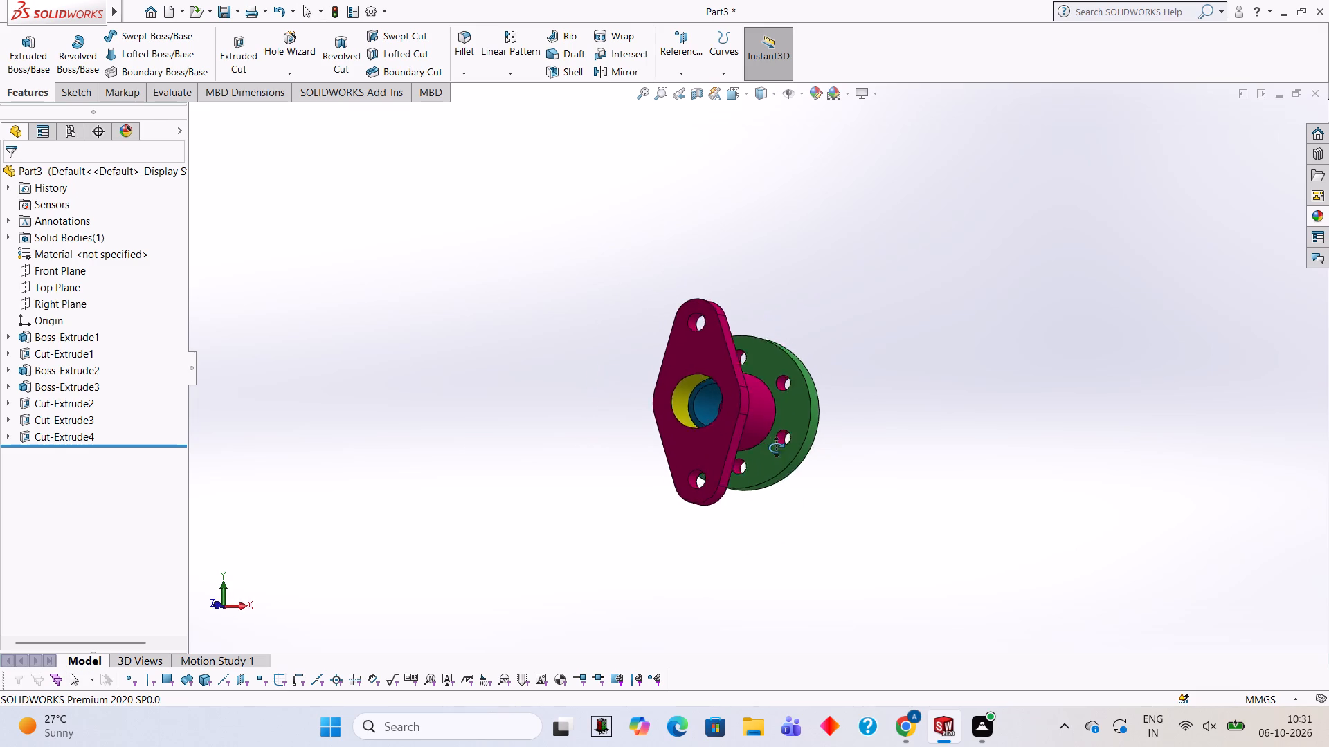
middle_drag(776, 448, 853, 428)
scroll(850, 425, up, 2)
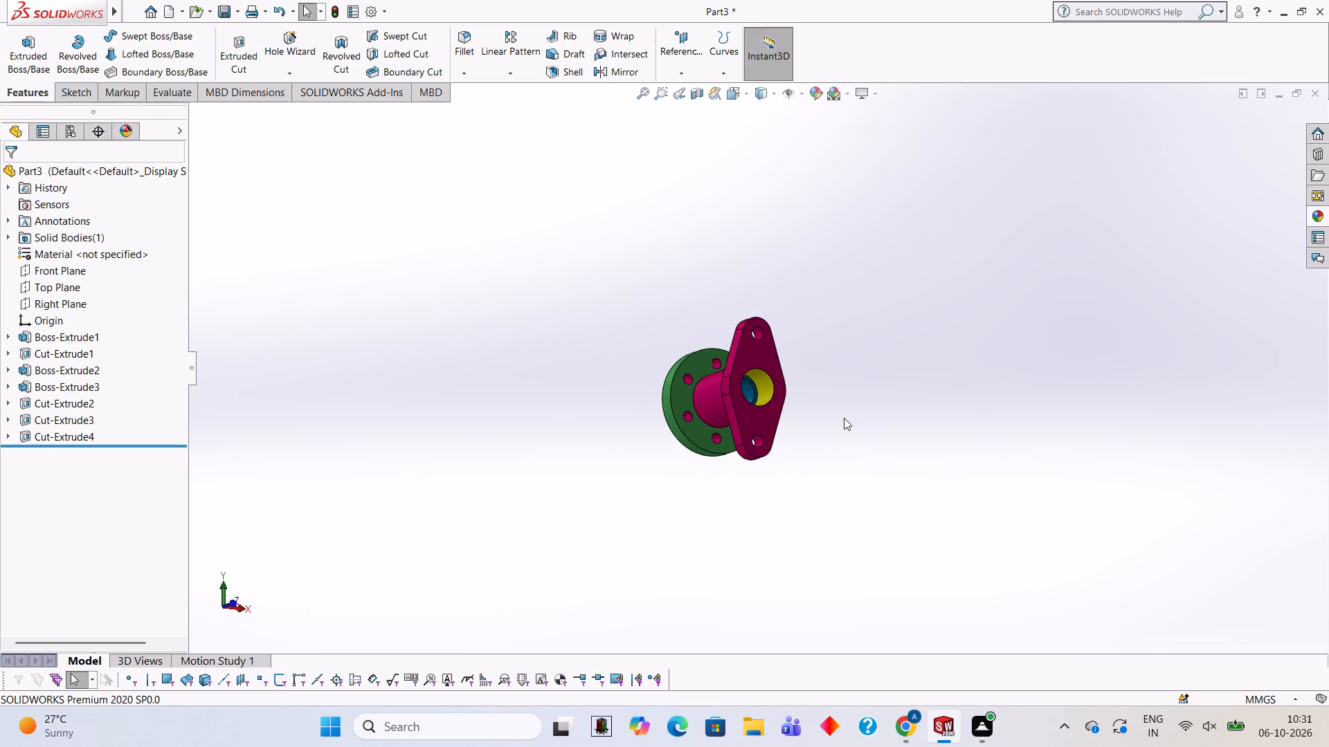
middle_drag(805, 413, 724, 421)
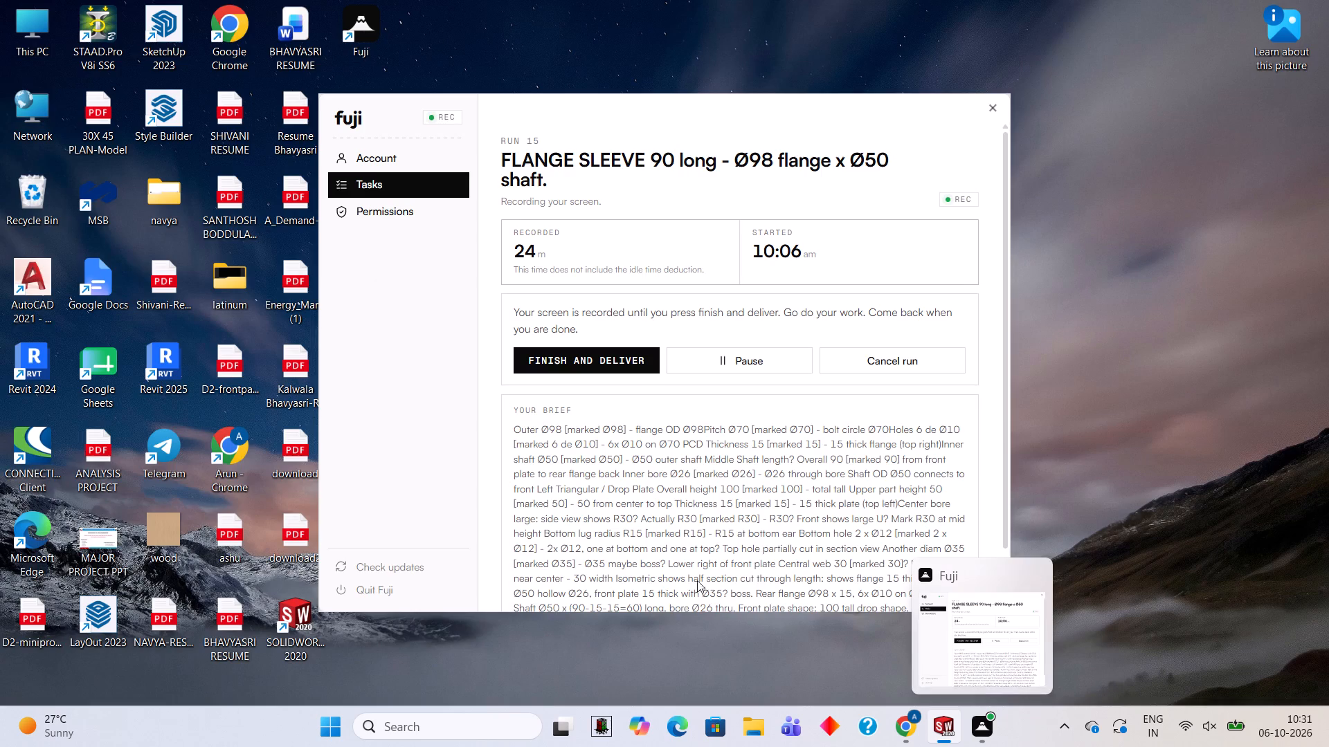
middle_click(820, 370)
scroll(767, 391, down, 4)
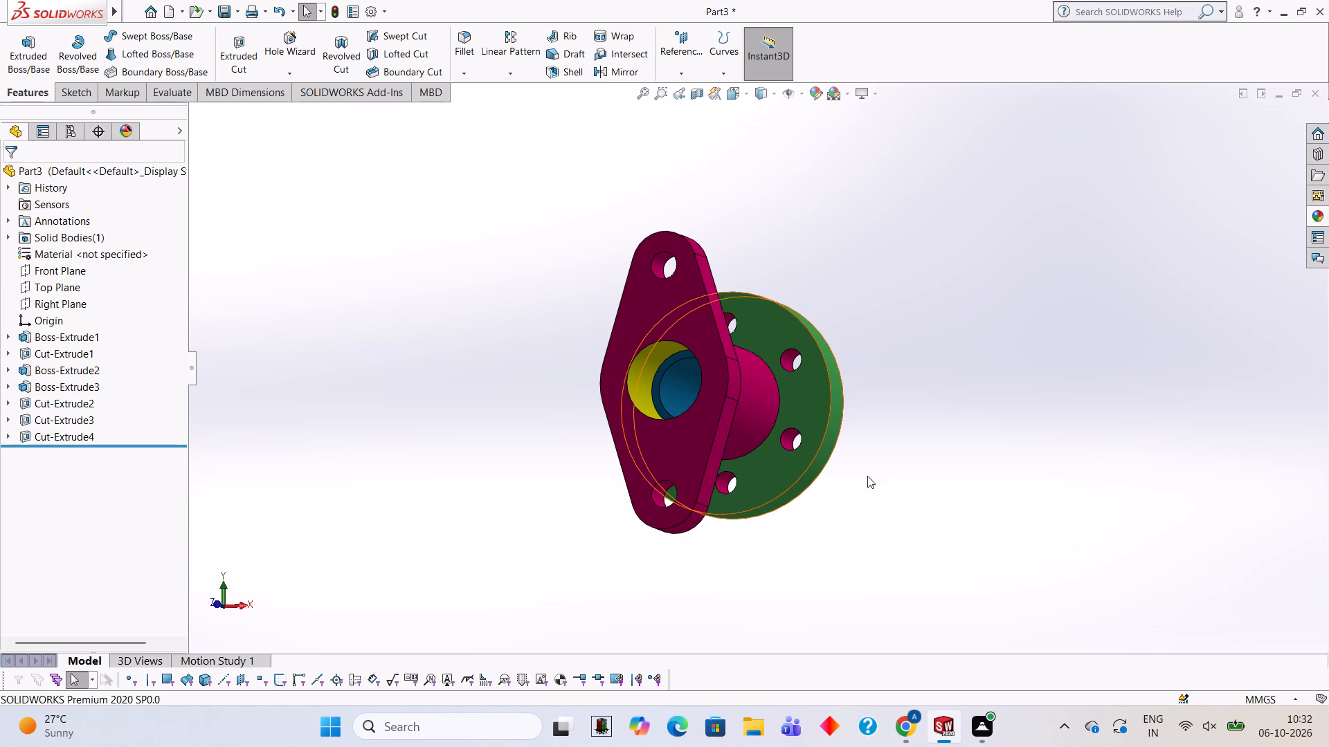
middle_drag(858, 443, 885, 362)
middle_drag(874, 360, 910, 381)
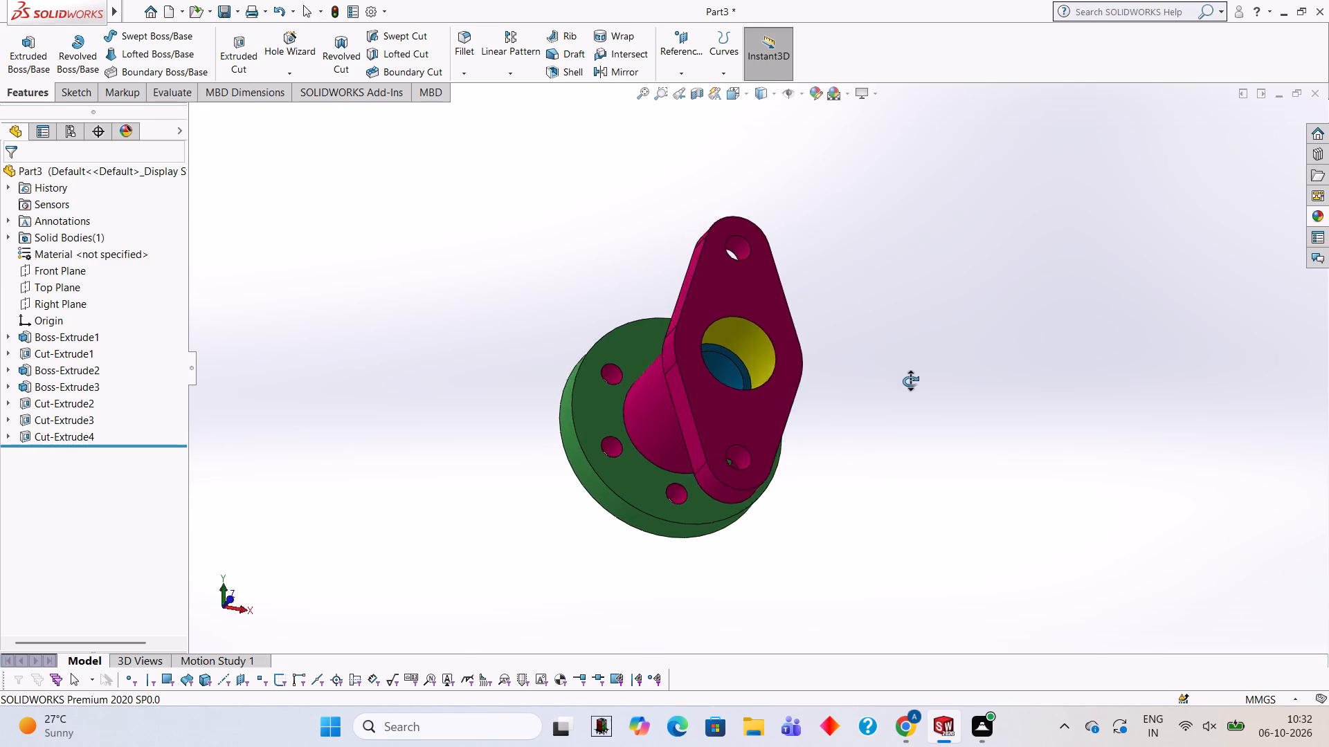
middle_drag(910, 381, 874, 373)
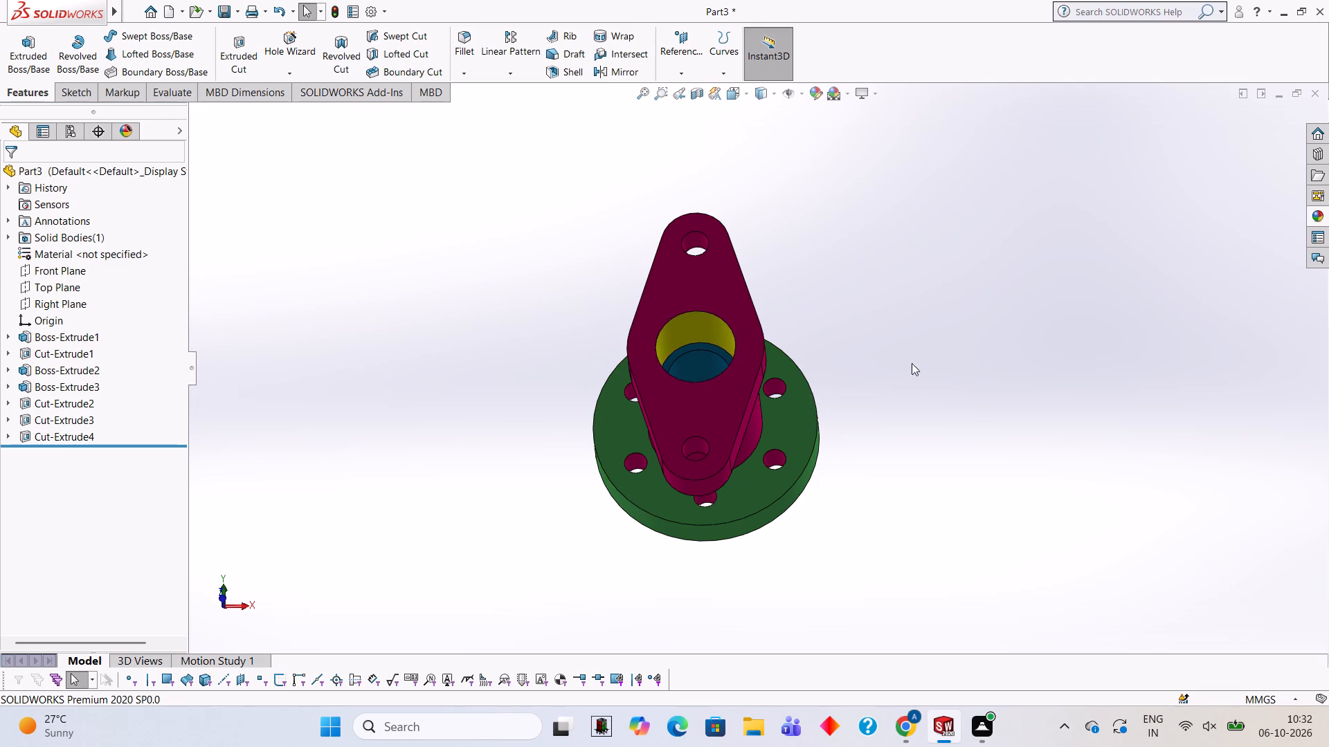
middle_drag(889, 322, 933, 345)
scroll(874, 347, up, 1)
middle_drag(873, 347, 844, 347)
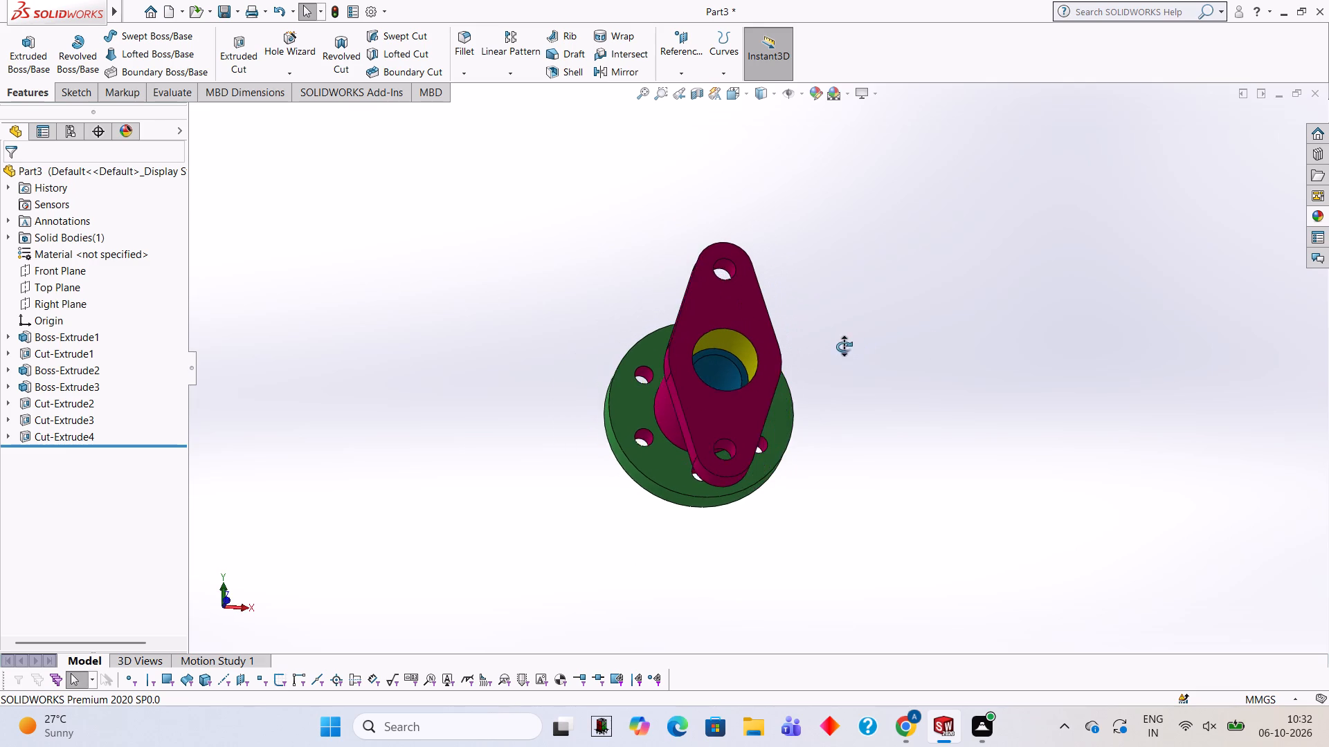
middle_drag(844, 347, 843, 347)
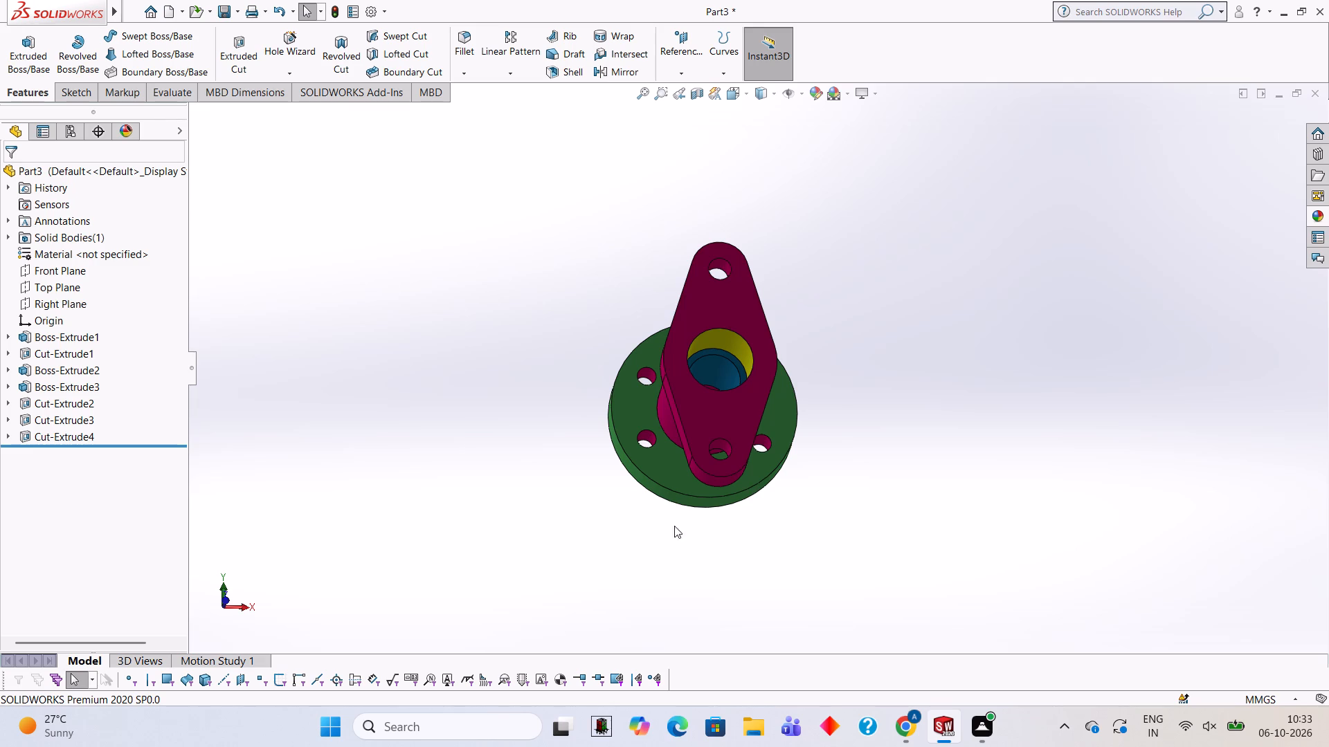
middle_drag(844, 396, 876, 439)
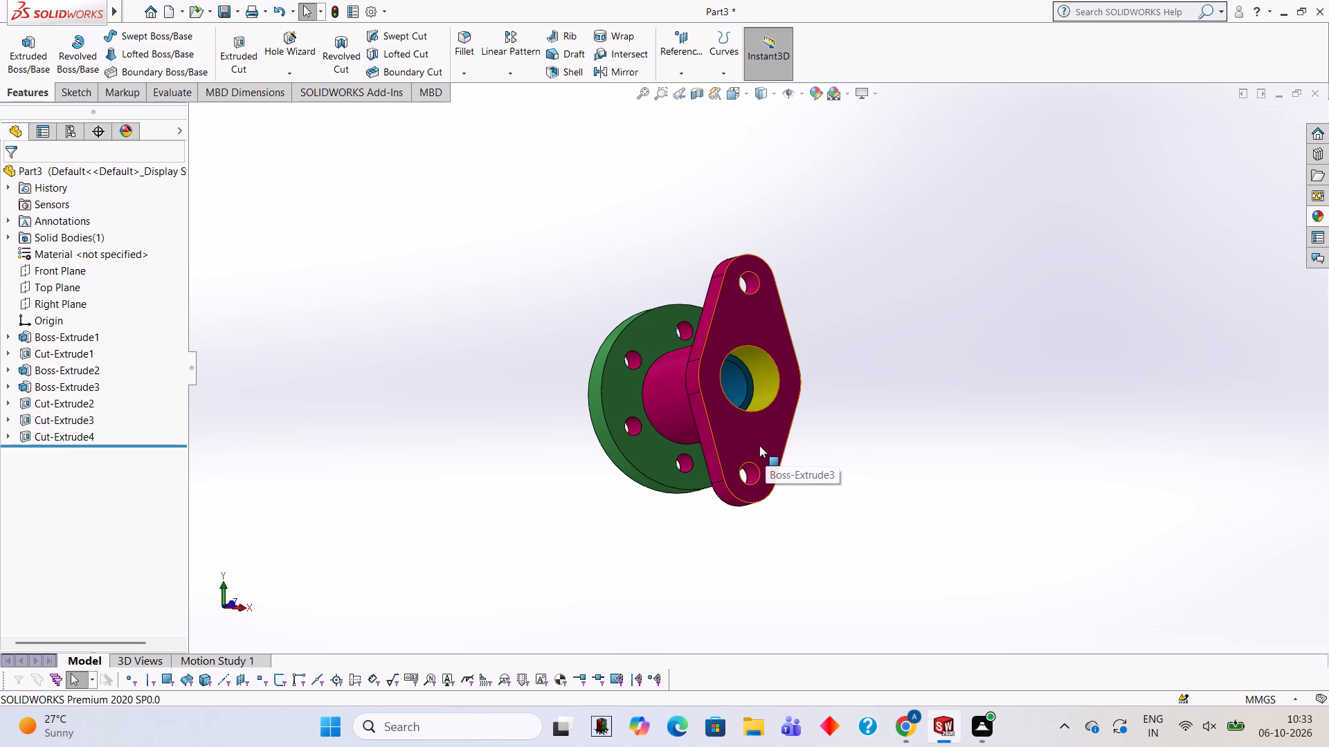
scroll(840, 402, up, 1)
middle_drag(822, 403, 800, 409)
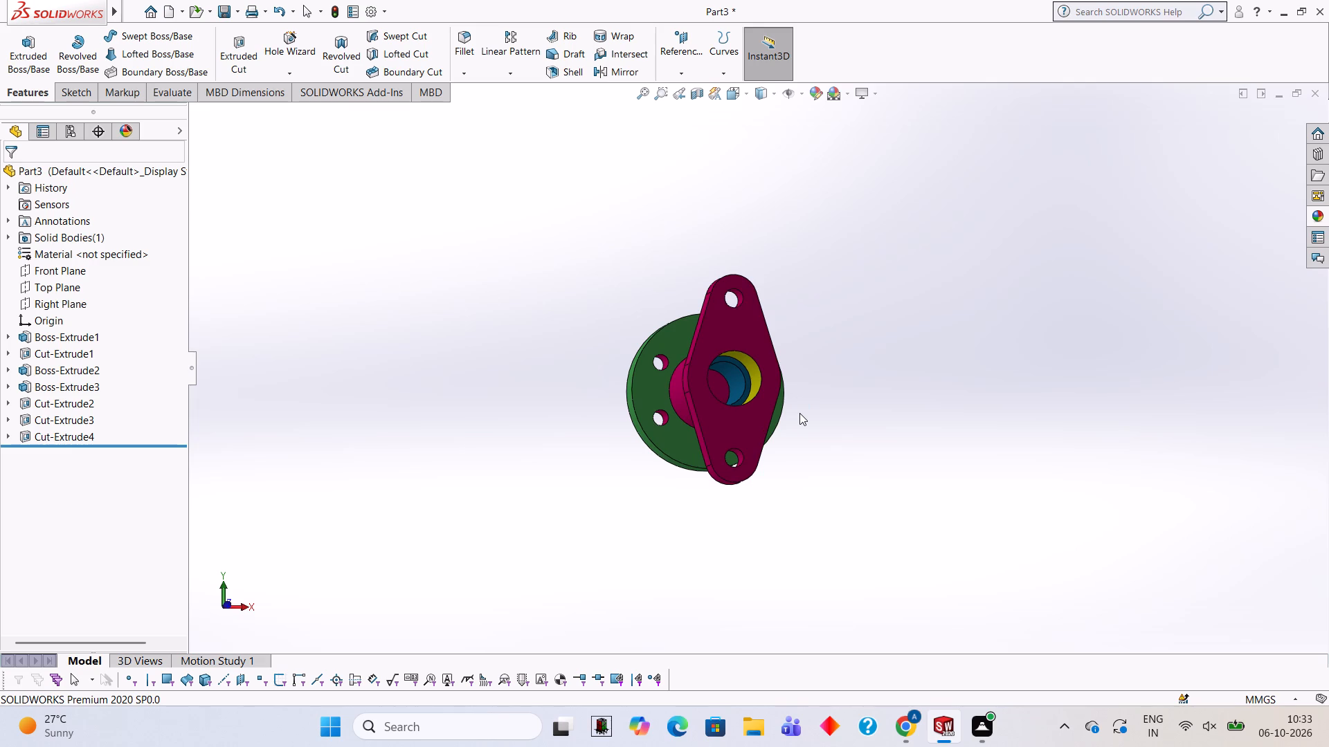
Save the part in the Documents folder as a SOLIDWORKS Part named "Flange sleeve".
key(ctrl+s)
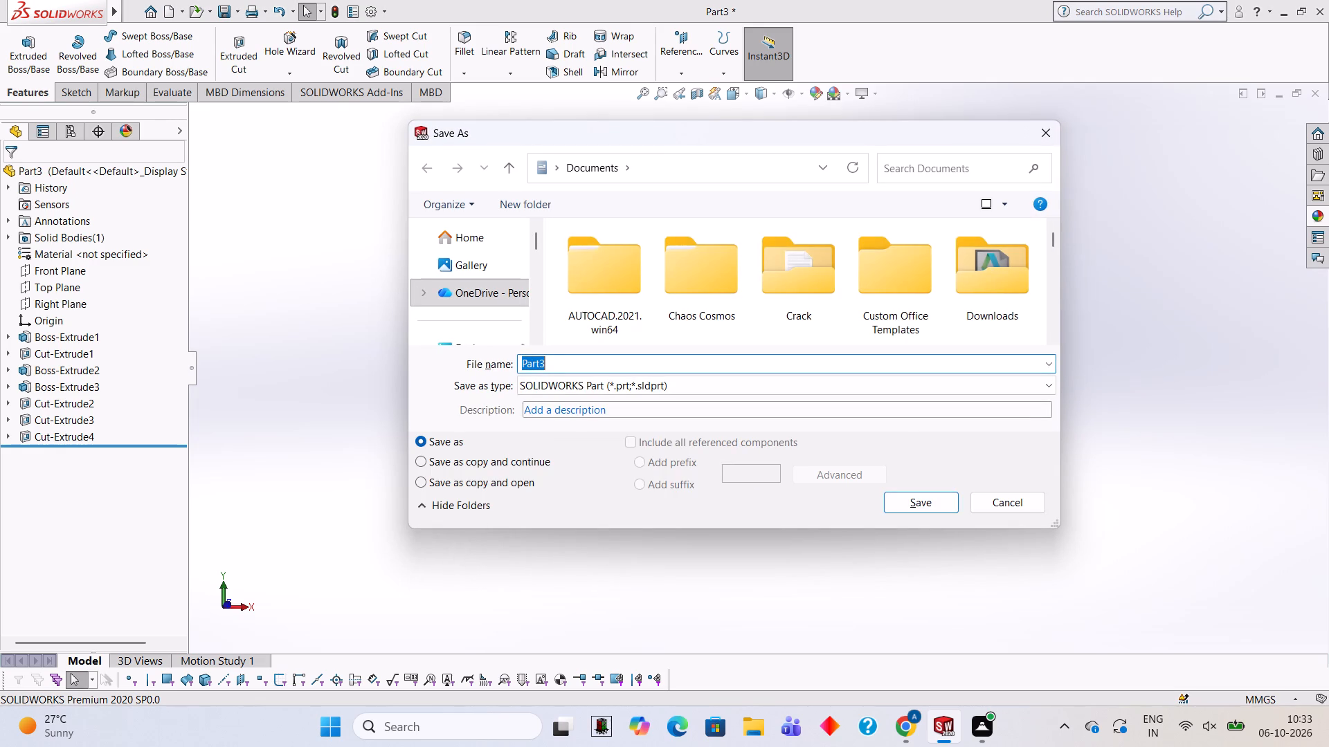
key(f)
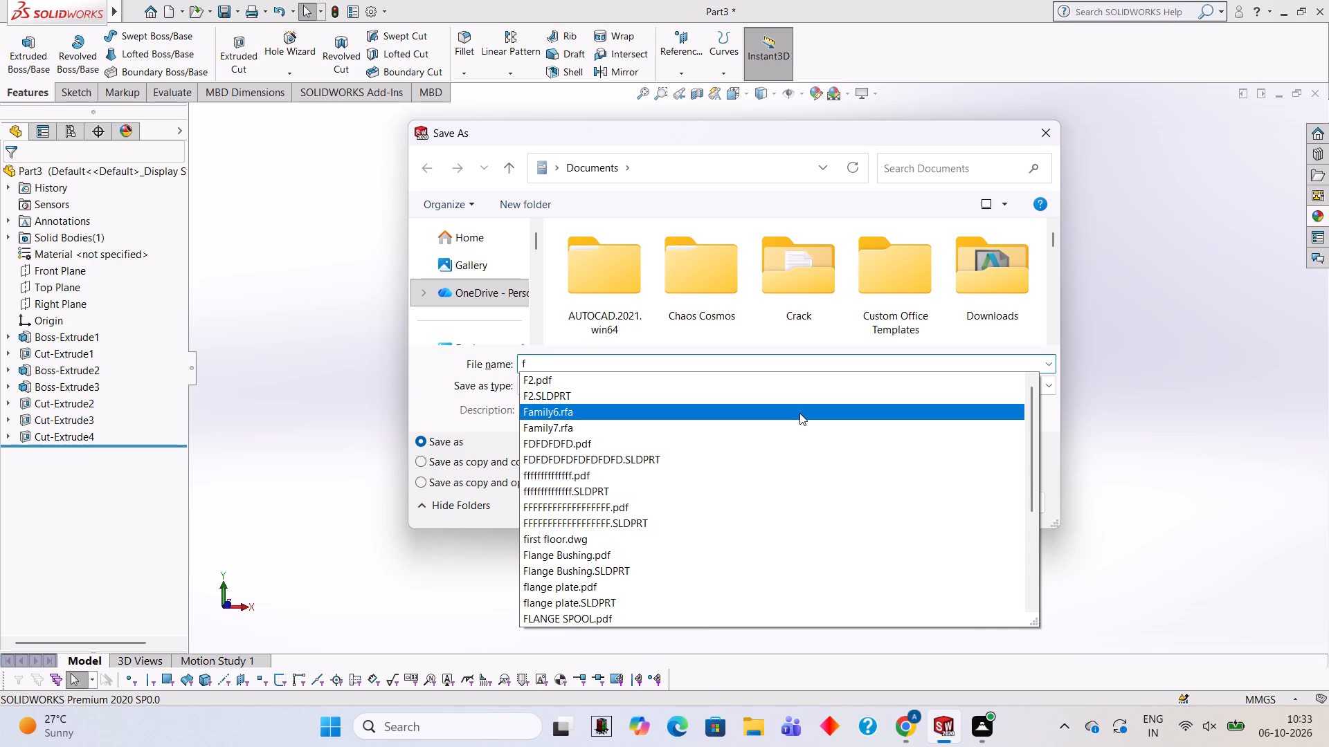
key(BackSpace)
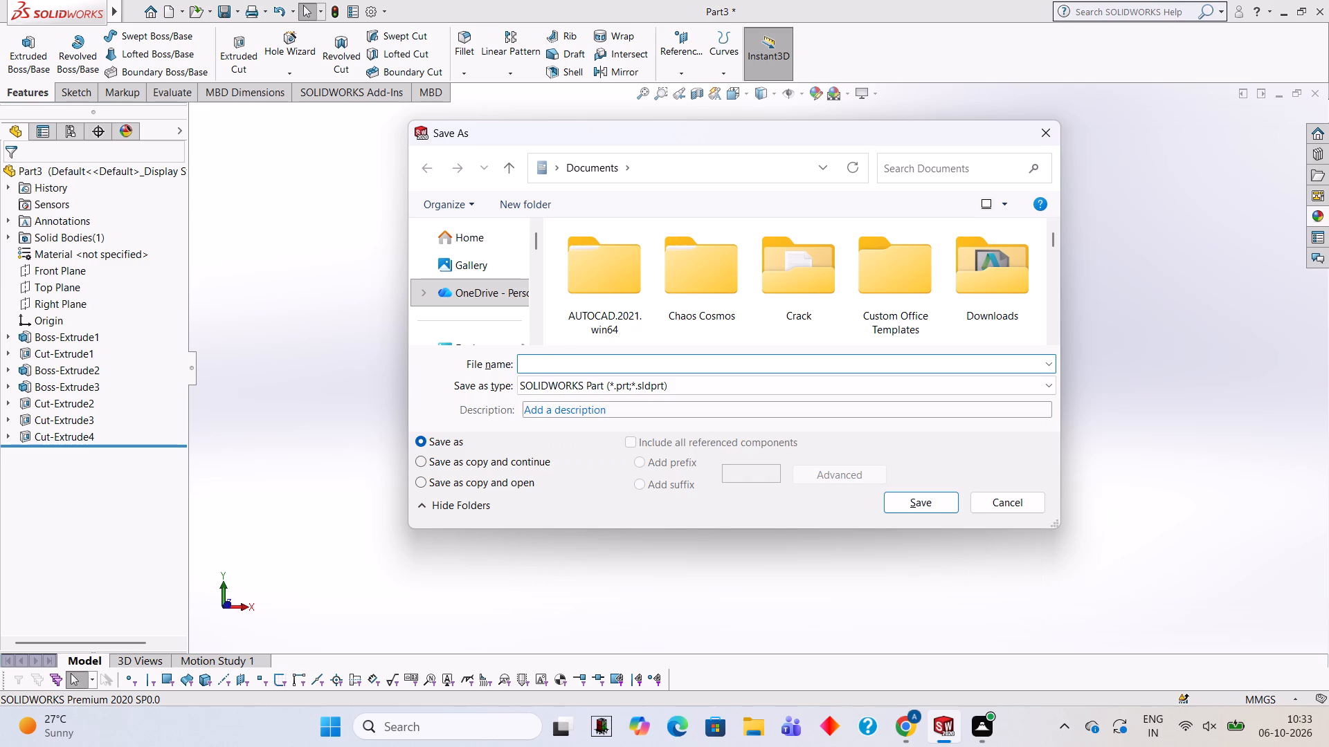
key(f)
text(la)
text(nge)
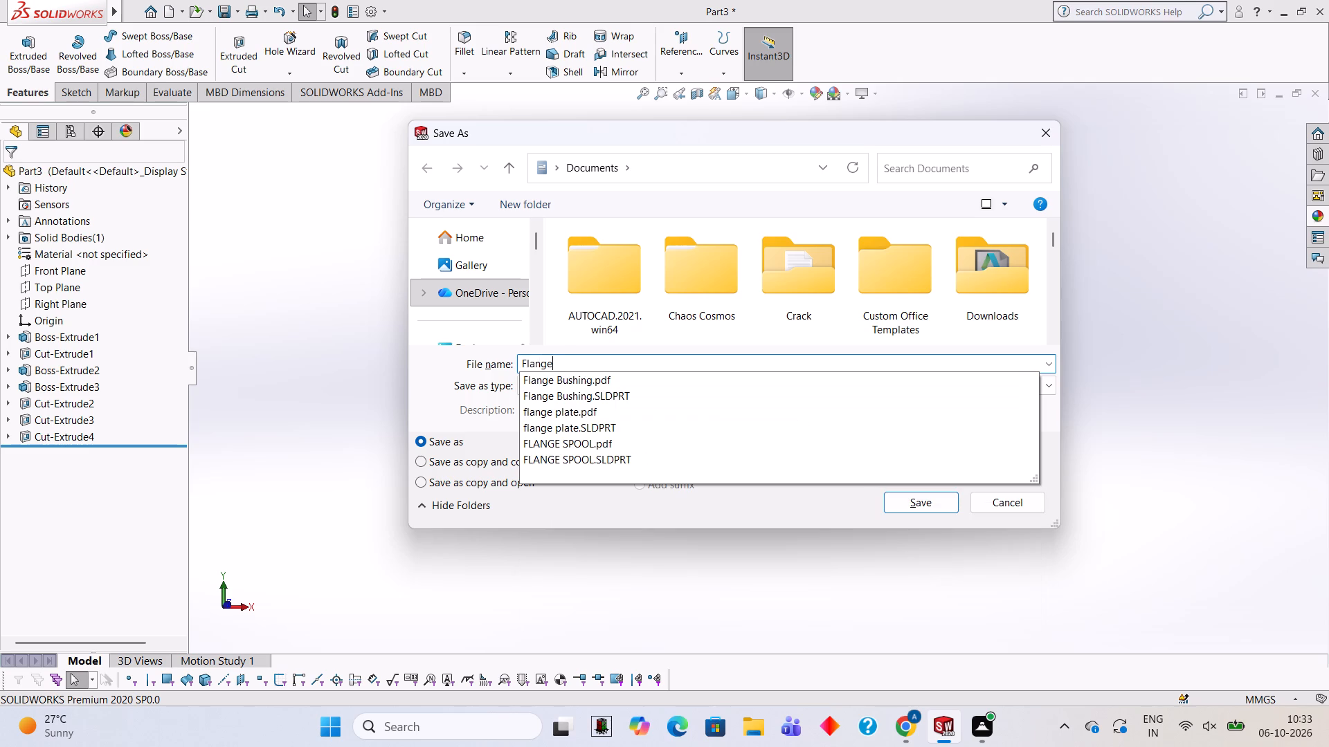
key(space)
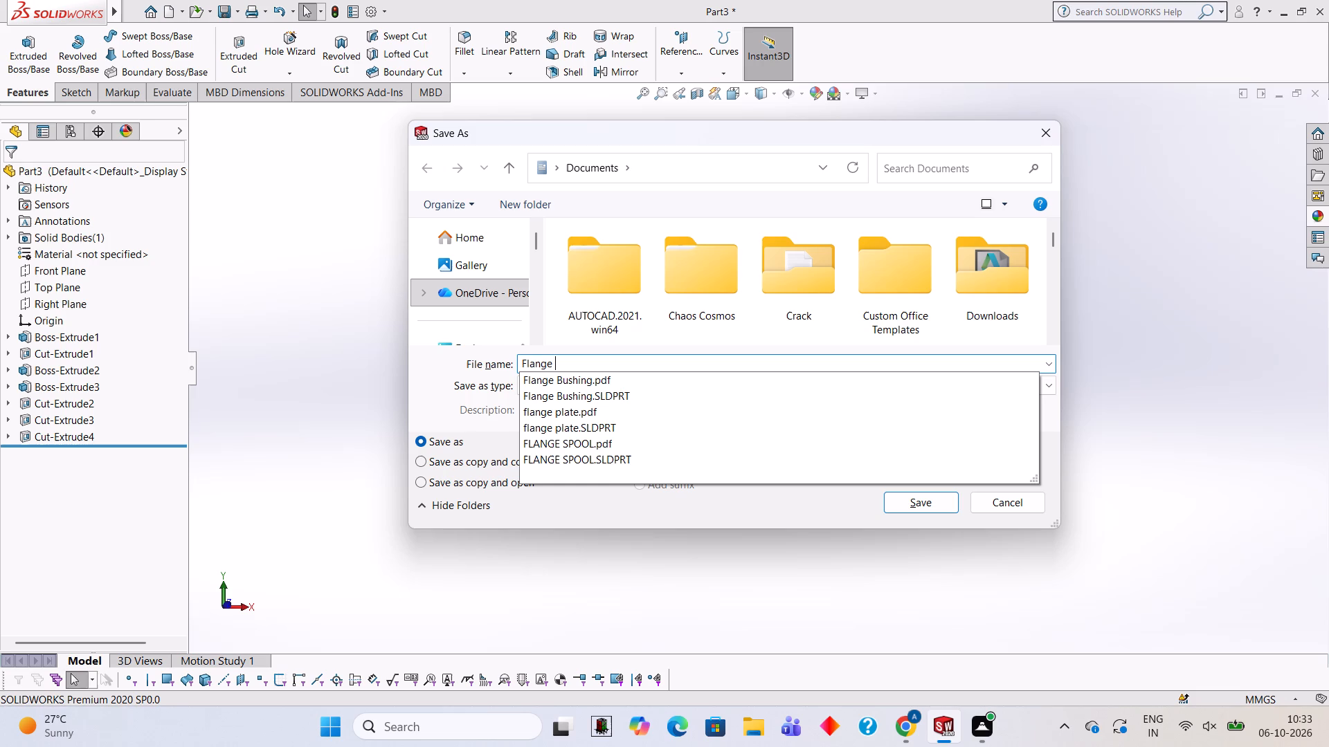
text(sl)
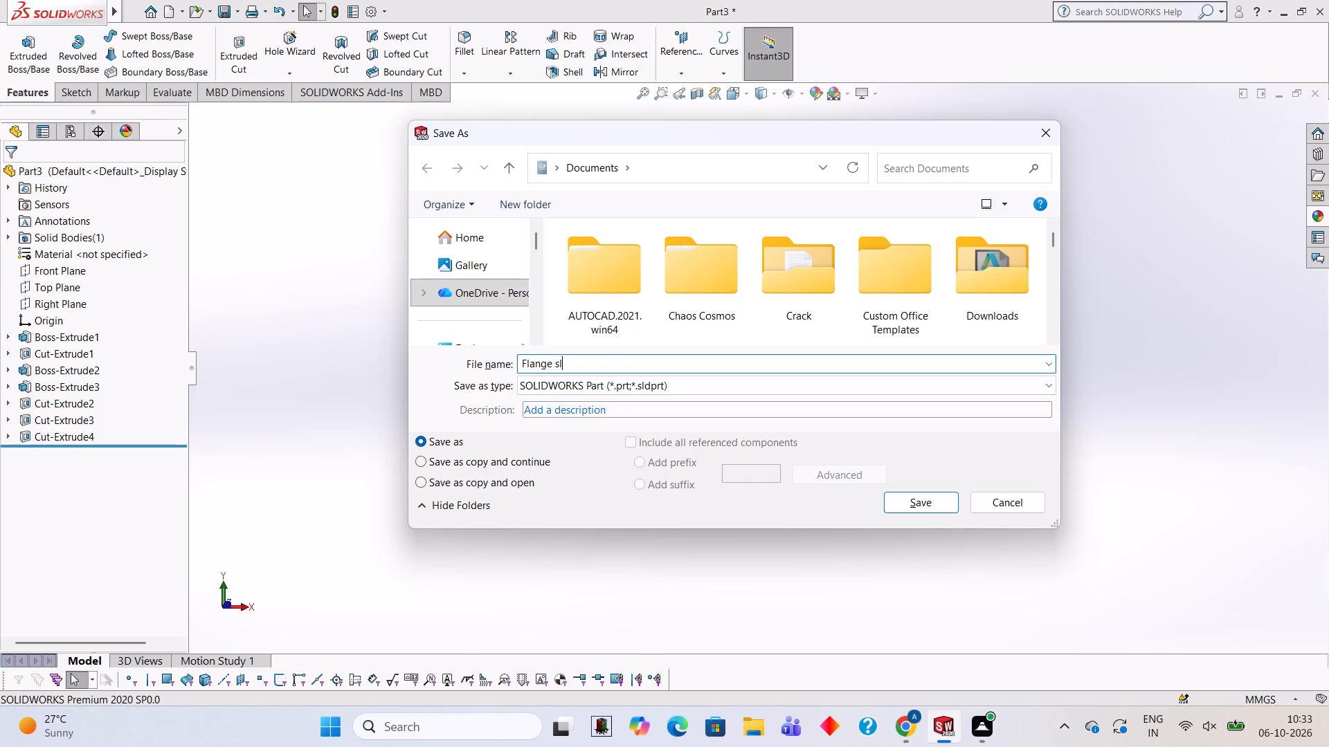
text(eec)
key(BackSpace)
text(ve)
key(space)
click(910, 498)
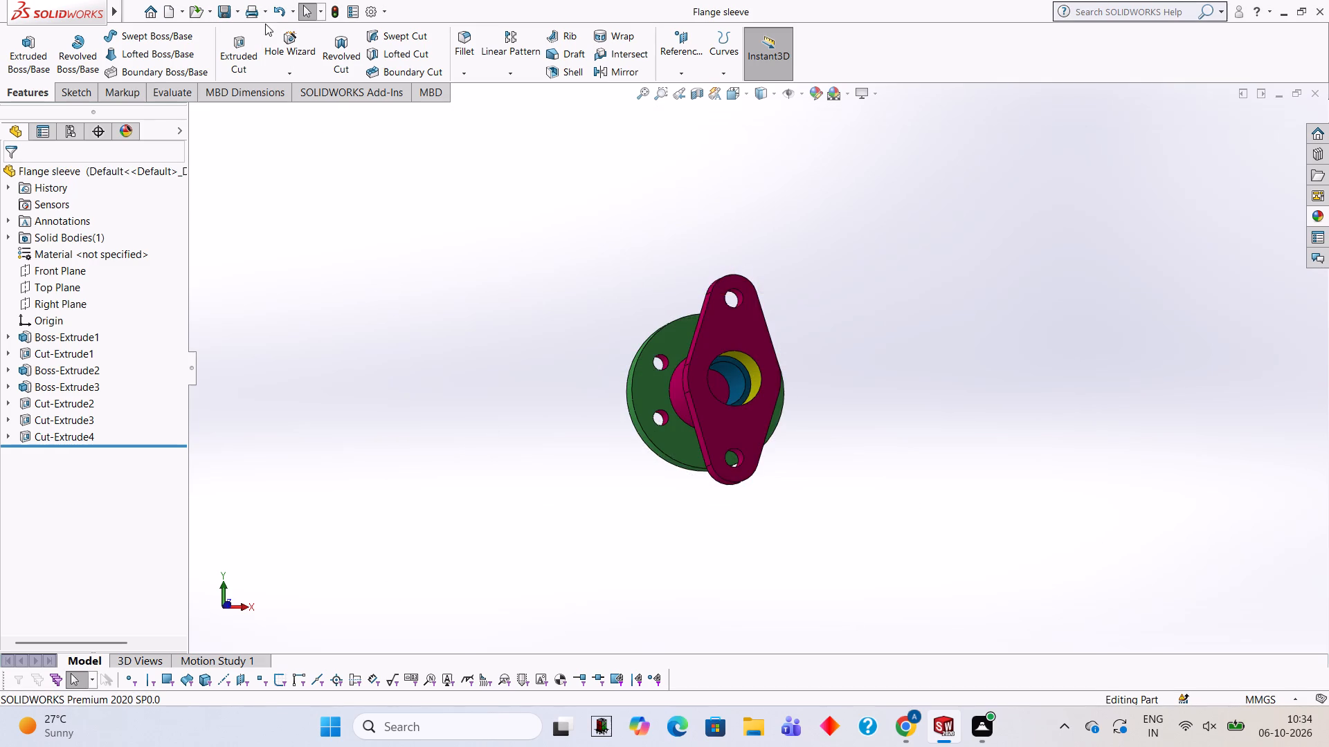
Save a copy of the part as an Adobe PDF named "Flange sleeve" in the Documents folder.
click(236, 6)
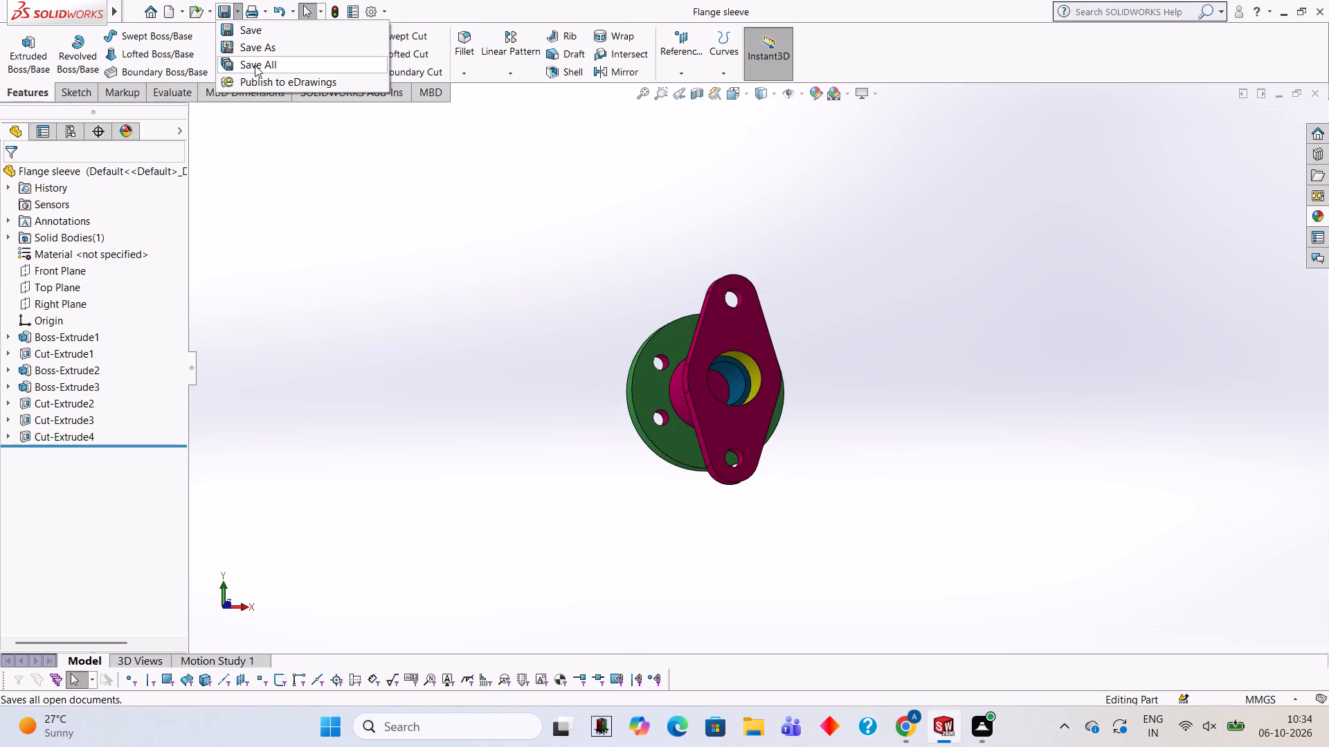
click(269, 44)
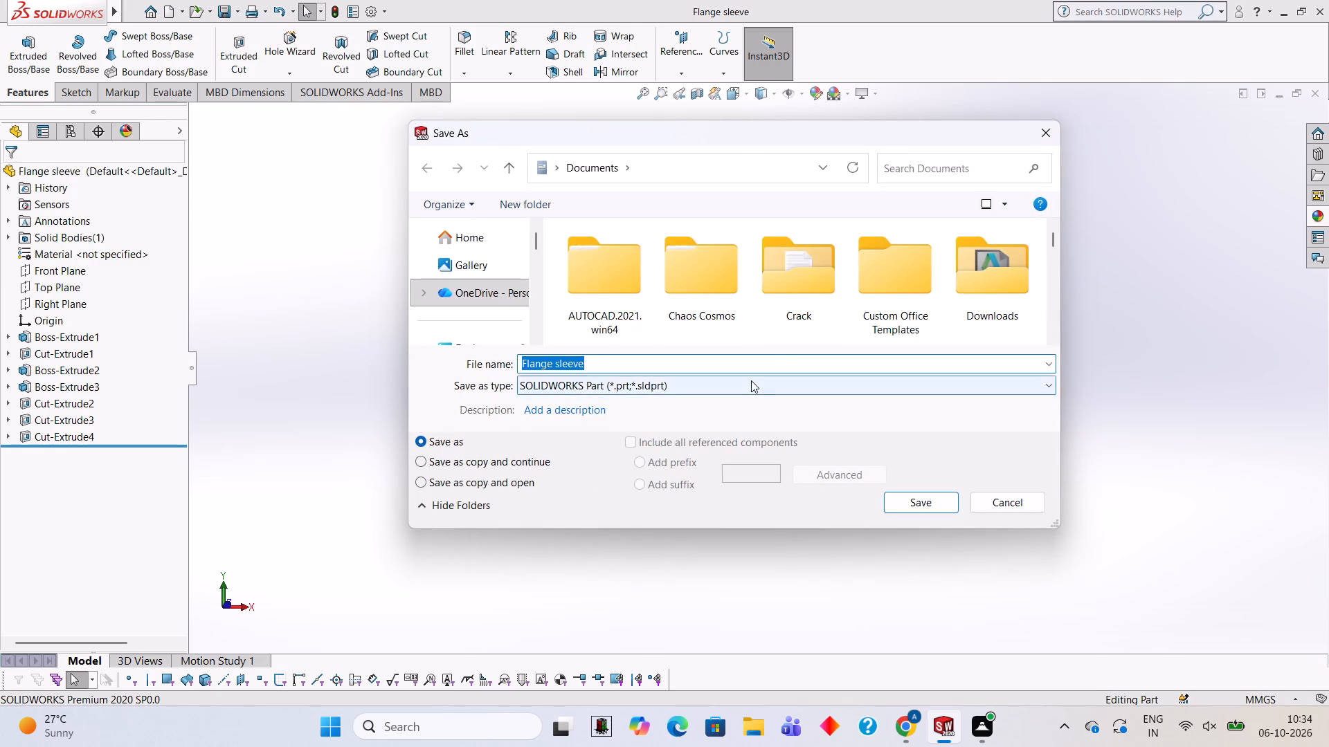
click(751, 380)
click(593, 104)
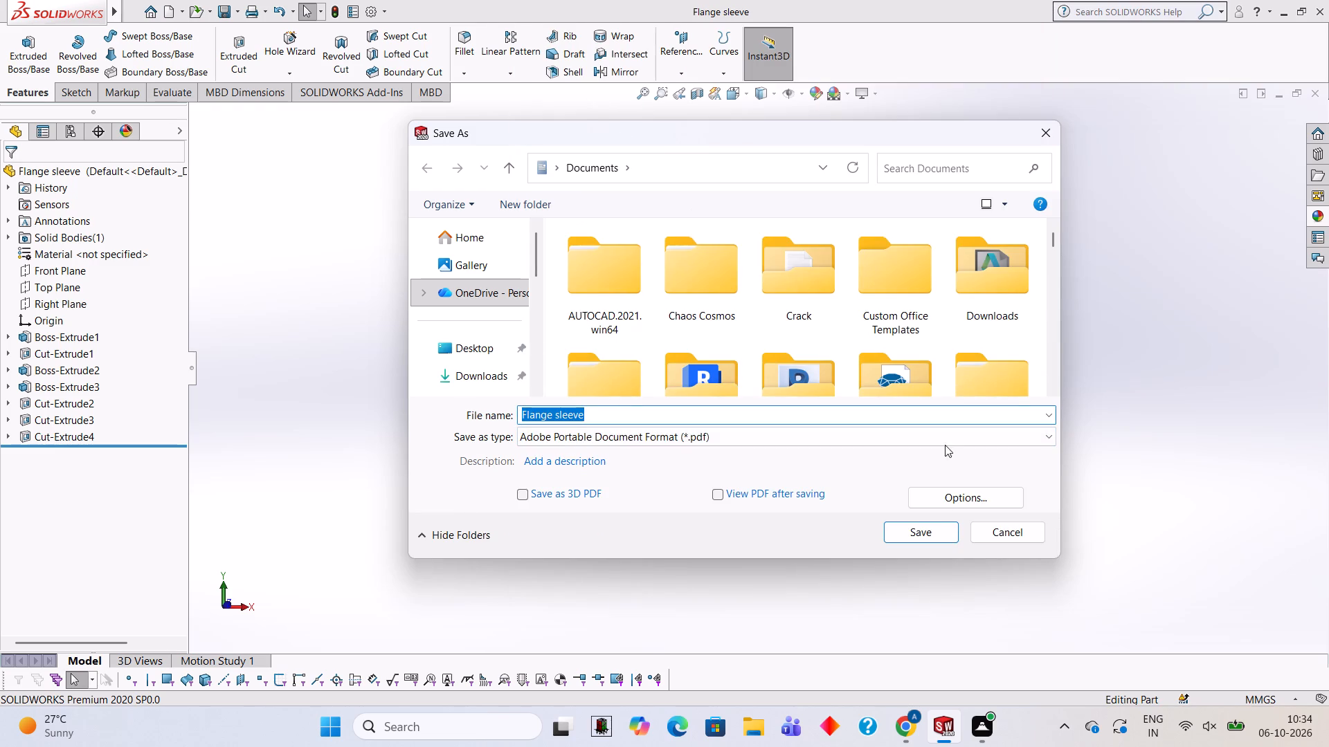
click(932, 531)
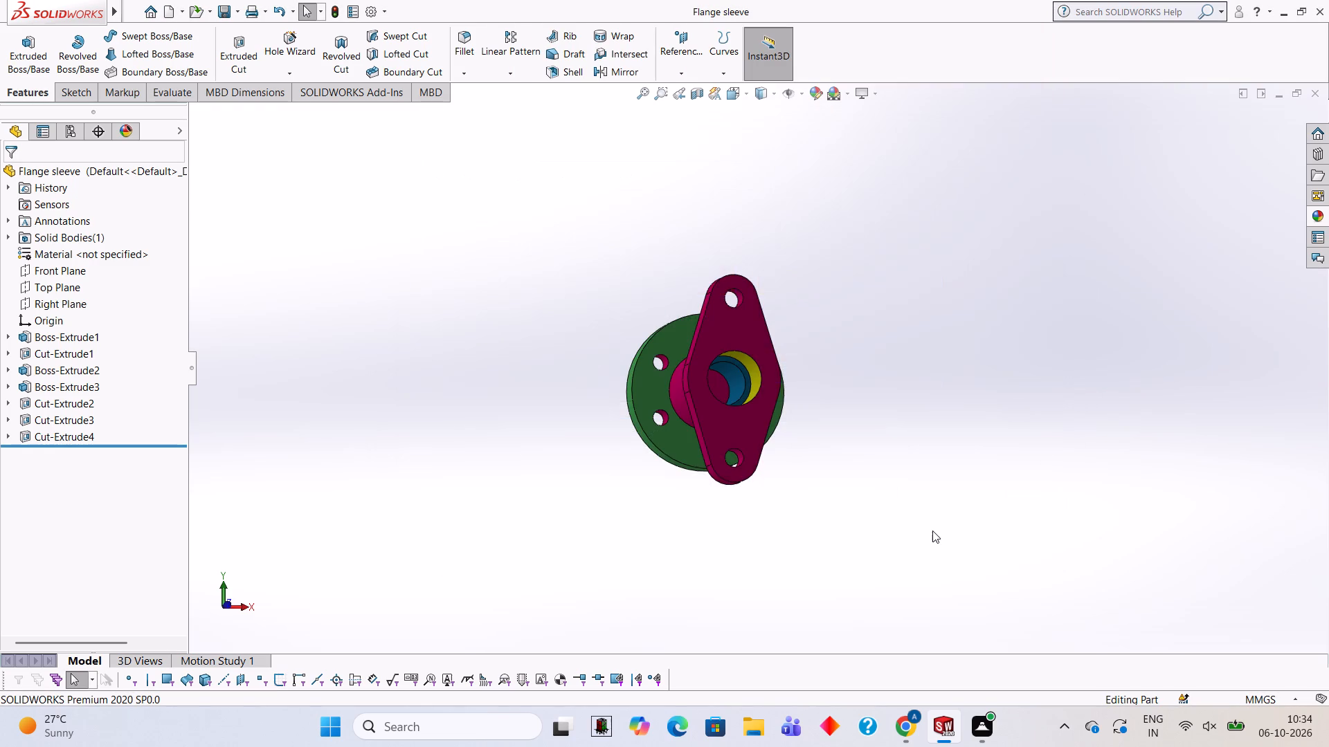